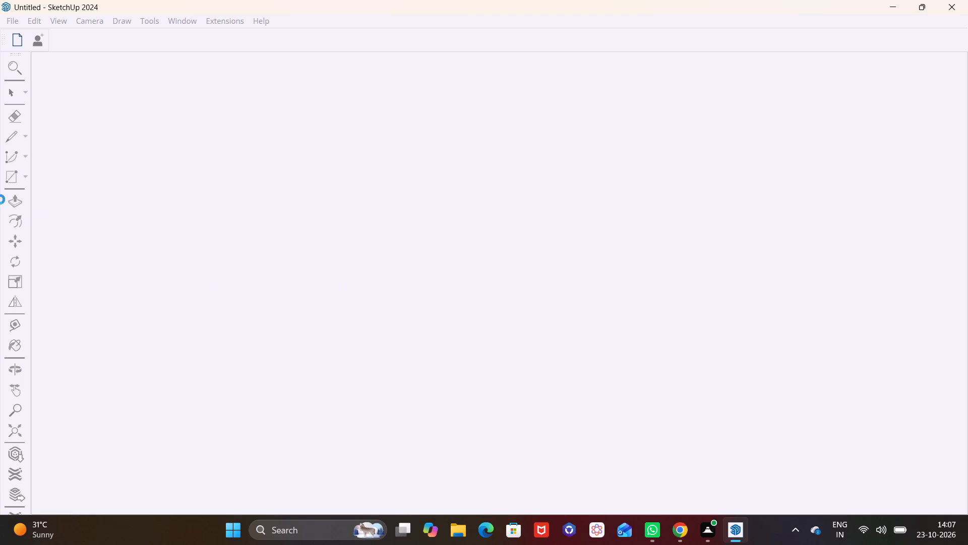
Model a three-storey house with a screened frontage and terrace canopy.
Delete the default scale figure of the standing woman near the origin.
{"action": "left_click", "coordinate": [256, 252]}
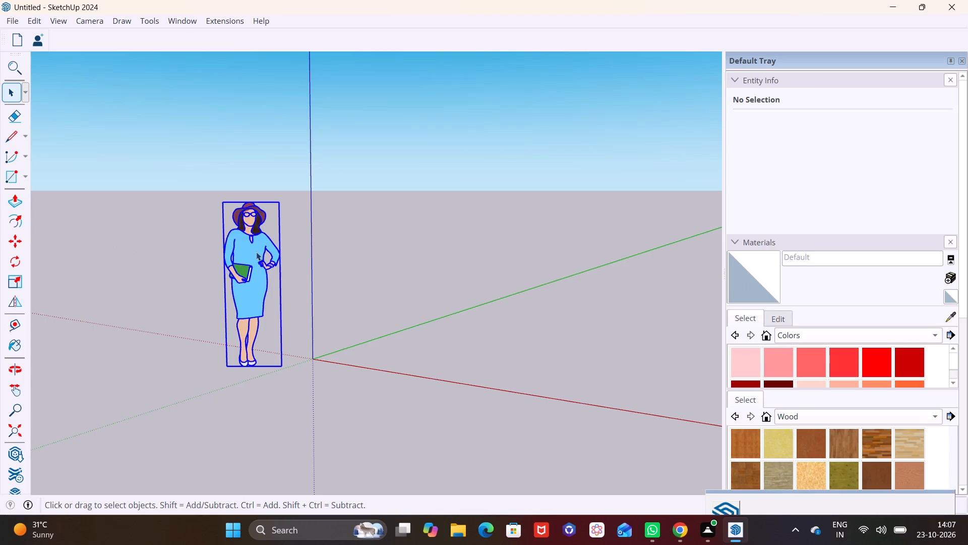
{"action": "key", "text": "Delete"}
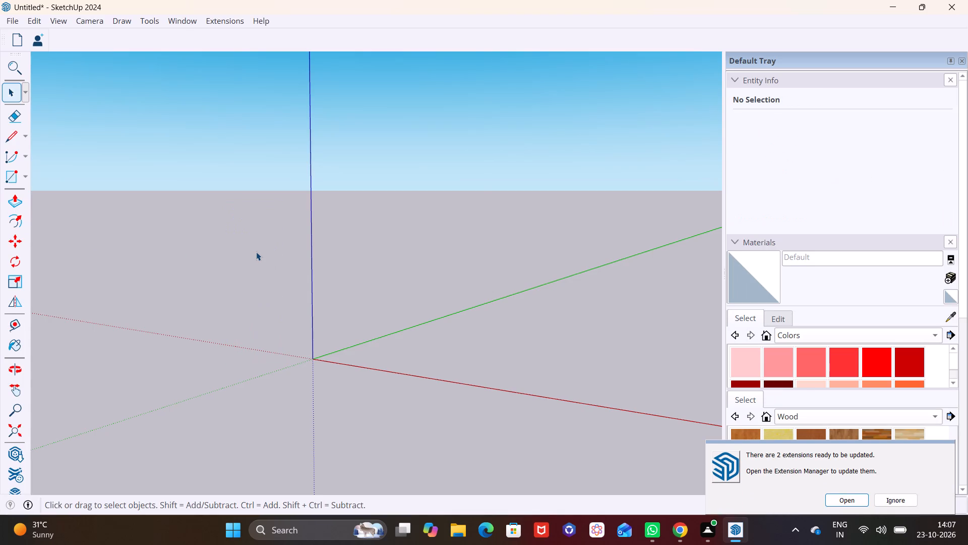
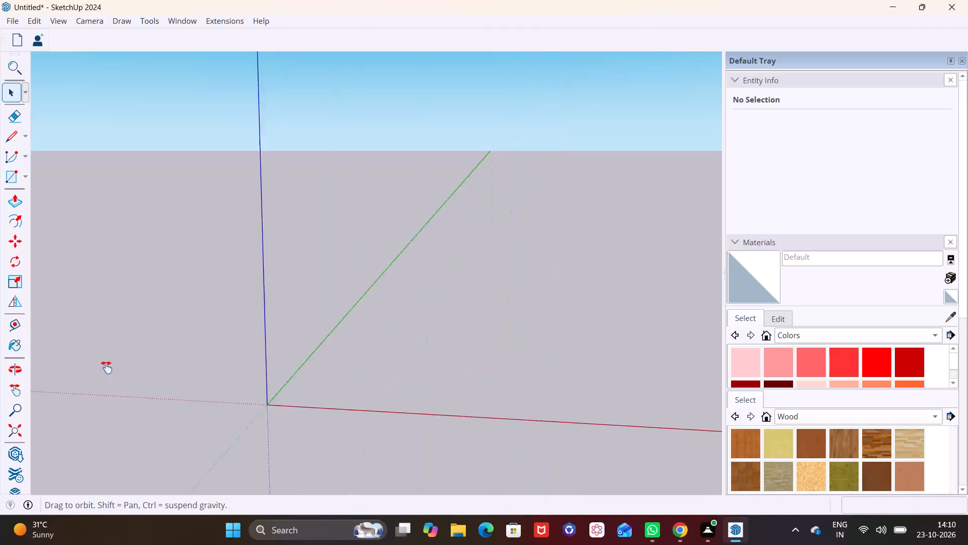
Draw a 30' by 30' rectangle on the ground plane beside the green axis.
{"action": "scroll", "coordinate": [217, 387], "scroll_direction": "down", "scroll_amount": 3}
{"action": "middle_click_drag", "start_coordinate": [363, 443], "coordinate": [458, 438]}
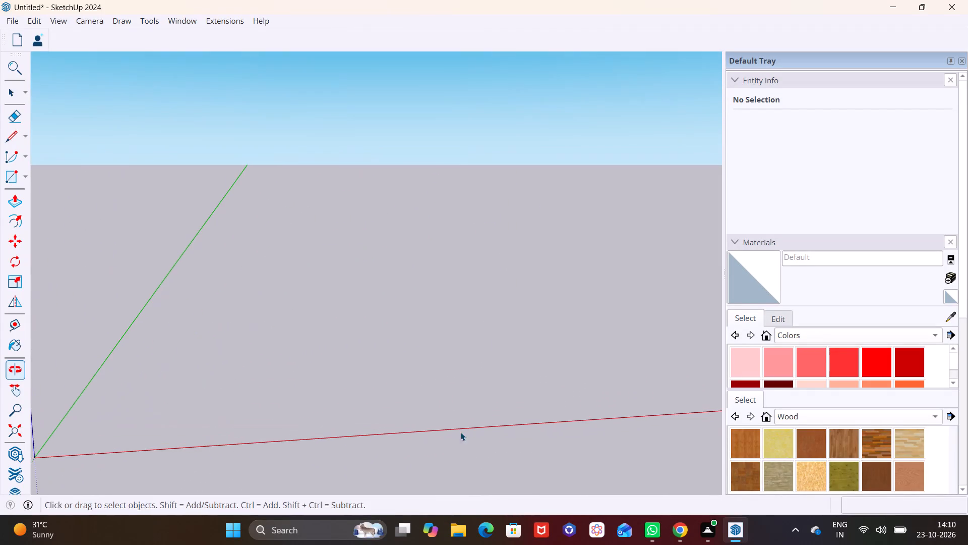
{"action": "middle_click_drag", "start_coordinate": [462, 429], "coordinate": [411, 448]}
{"action": "scroll", "coordinate": [355, 368], "scroll_direction": "down", "scroll_amount": 2}
{"action": "middle_click_drag", "start_coordinate": [355, 365], "coordinate": [317, 392], "text": "shift"}
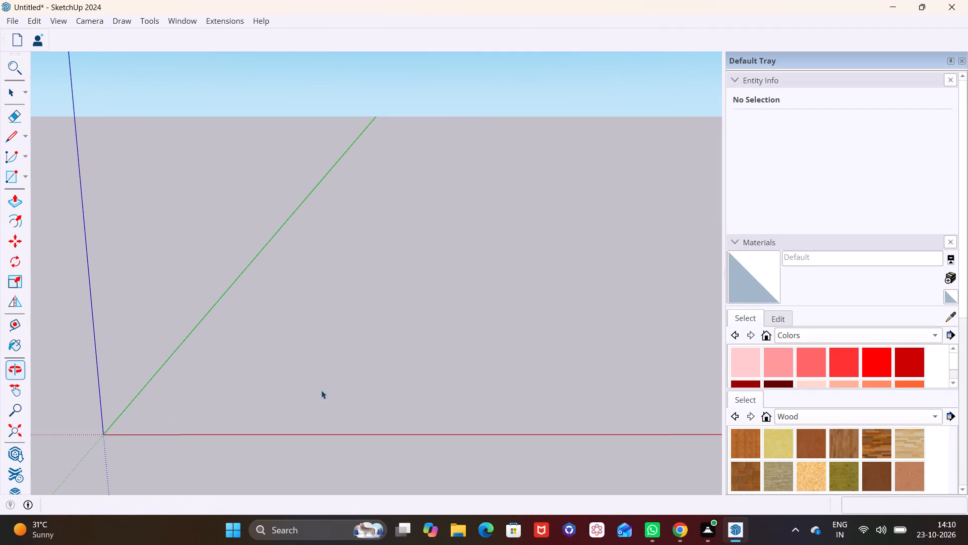
{"action": "left_click", "coordinate": [28, 177]}
{"action": "left_click", "coordinate": [44, 193]}
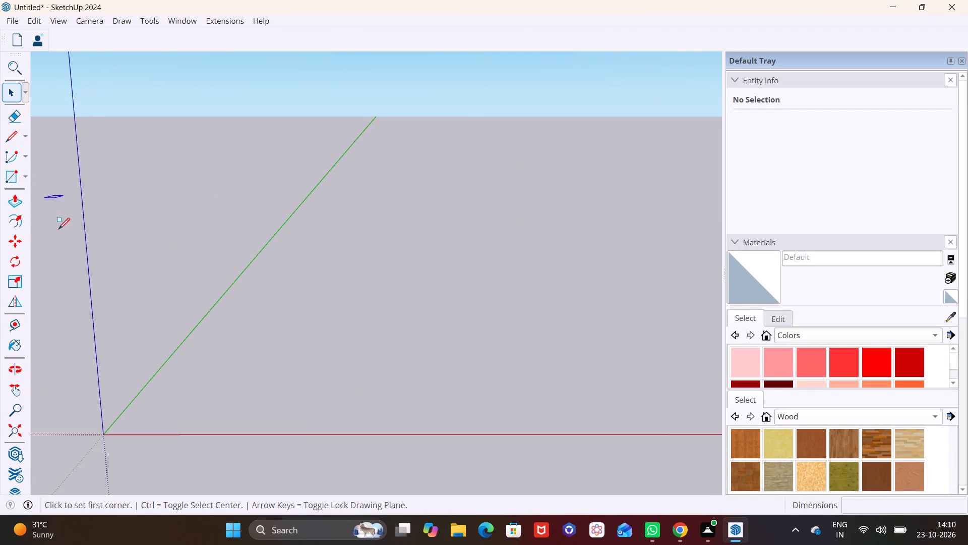
{"action": "left_click", "coordinate": [323, 300]}
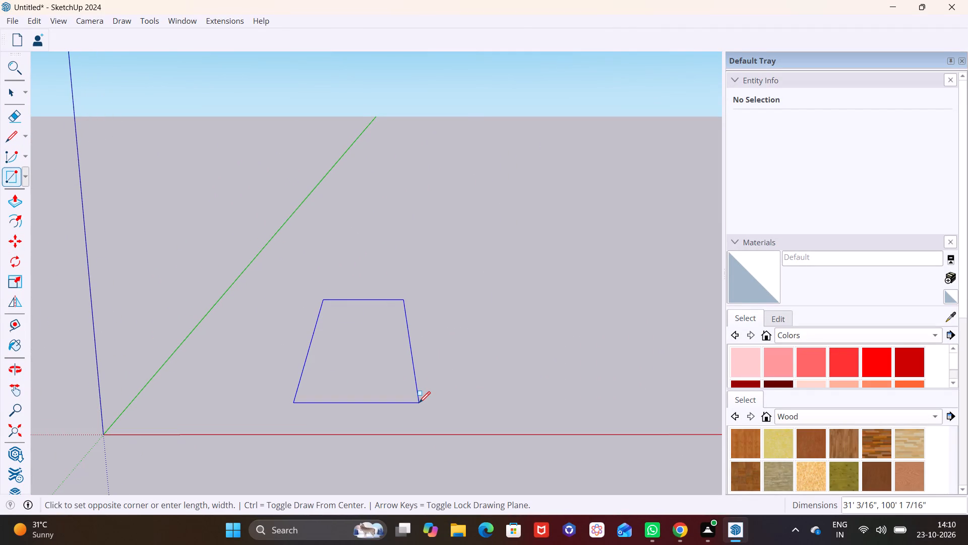
{"action": "type", "text": "30',"}
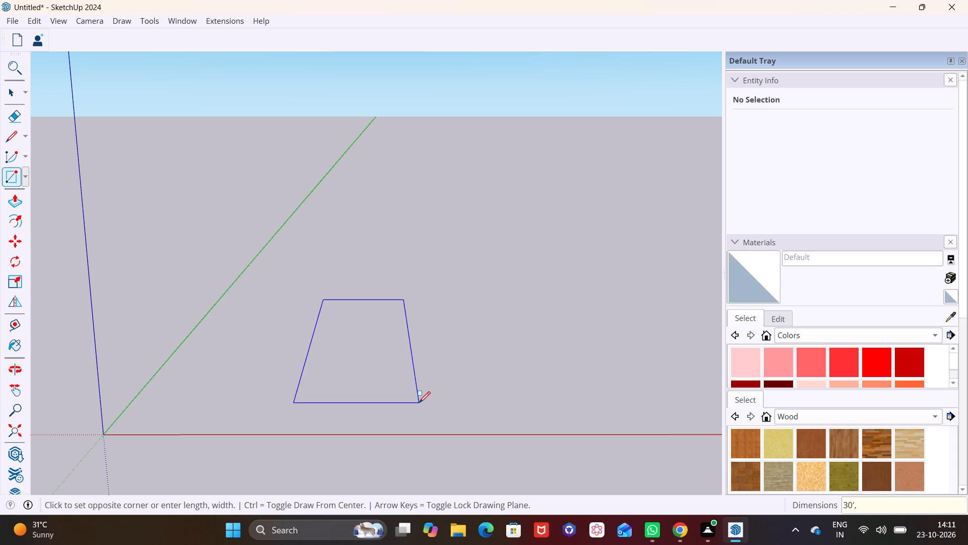
{"action": "type", "text": "30'"}
{"action": "key", "text": "Return"}
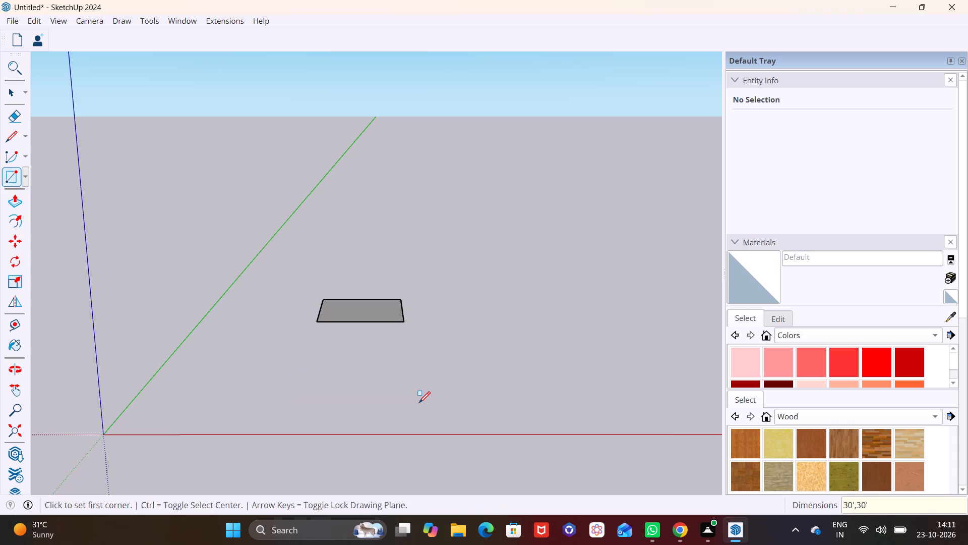
{"action": "key", "text": "space"}
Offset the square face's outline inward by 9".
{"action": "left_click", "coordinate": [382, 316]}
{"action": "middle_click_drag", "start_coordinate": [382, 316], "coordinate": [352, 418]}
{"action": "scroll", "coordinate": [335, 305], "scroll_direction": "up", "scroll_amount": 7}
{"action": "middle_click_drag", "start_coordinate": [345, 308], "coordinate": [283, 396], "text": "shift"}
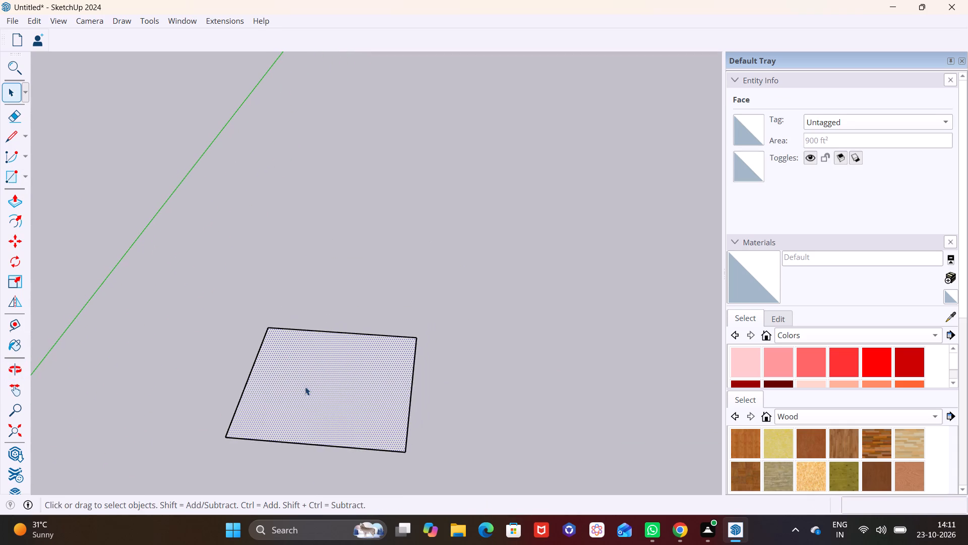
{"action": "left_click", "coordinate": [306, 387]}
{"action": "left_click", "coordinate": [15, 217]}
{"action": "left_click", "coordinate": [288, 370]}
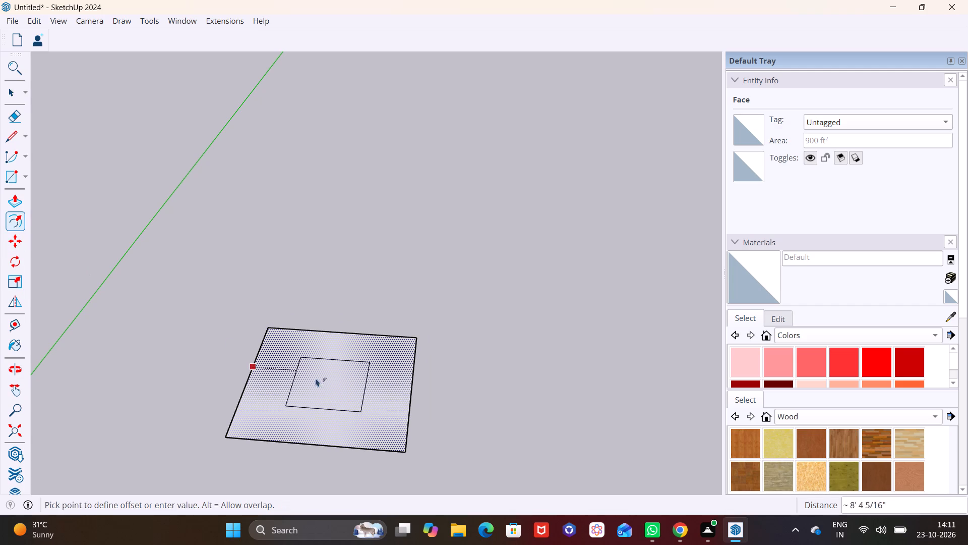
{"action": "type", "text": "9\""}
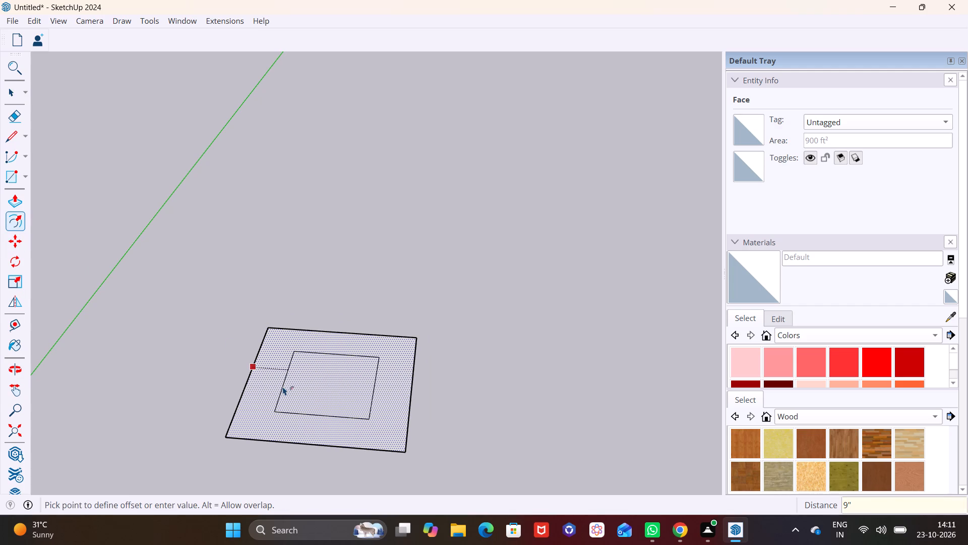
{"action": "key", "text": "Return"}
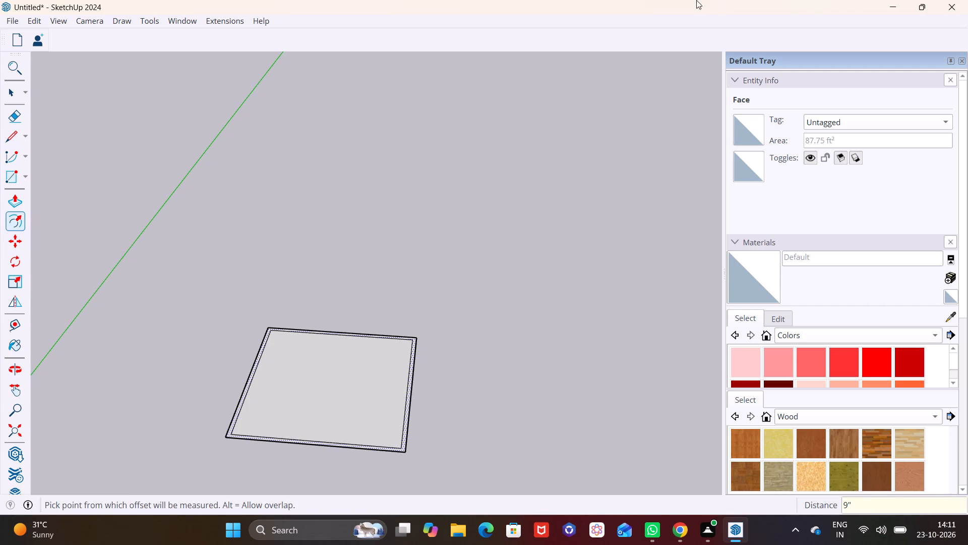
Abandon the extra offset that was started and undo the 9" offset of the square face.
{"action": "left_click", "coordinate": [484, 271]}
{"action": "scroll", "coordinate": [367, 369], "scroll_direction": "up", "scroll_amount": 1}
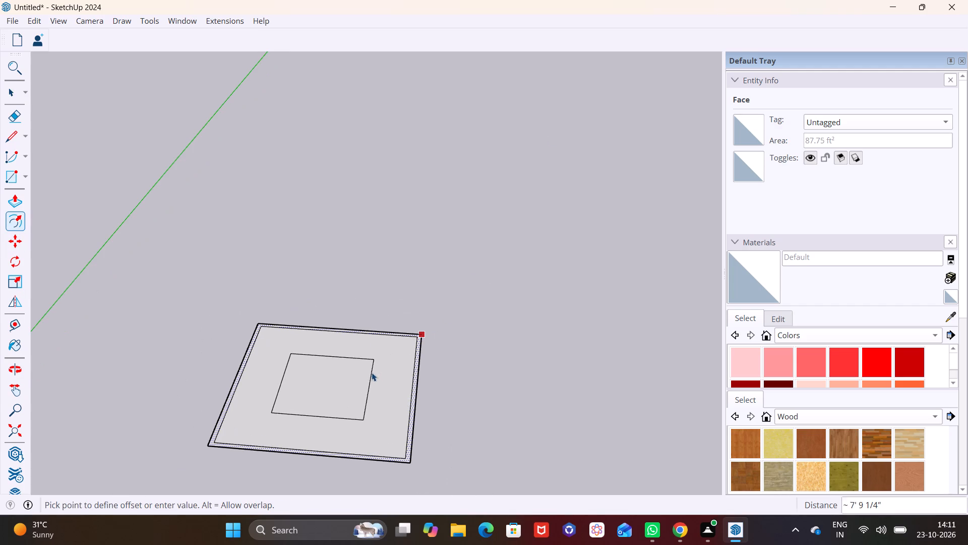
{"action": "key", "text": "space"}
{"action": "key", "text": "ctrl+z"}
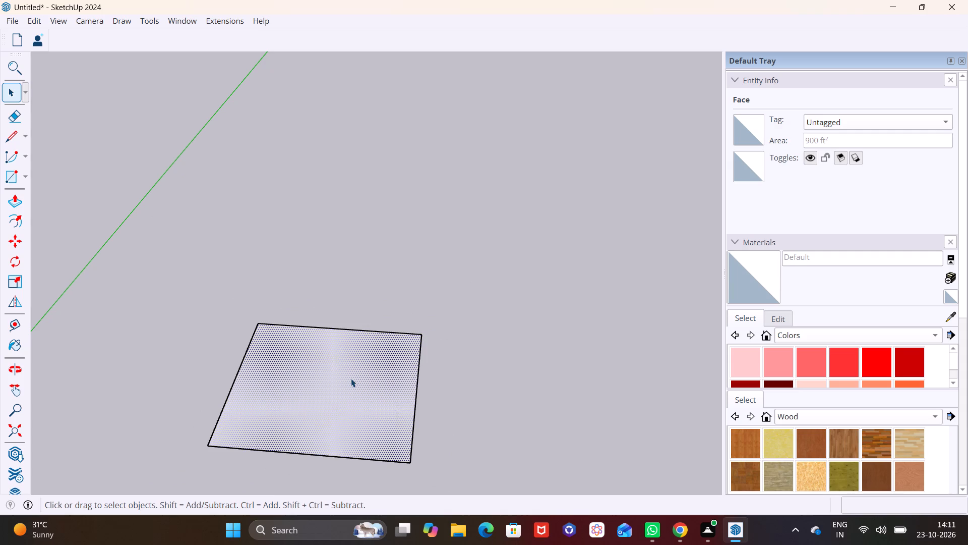
Offset the square face's outline 9" inward to form a wall-thickness border.
{"action": "left_click", "coordinate": [14, 220]}
{"action": "left_click", "coordinate": [314, 403]}
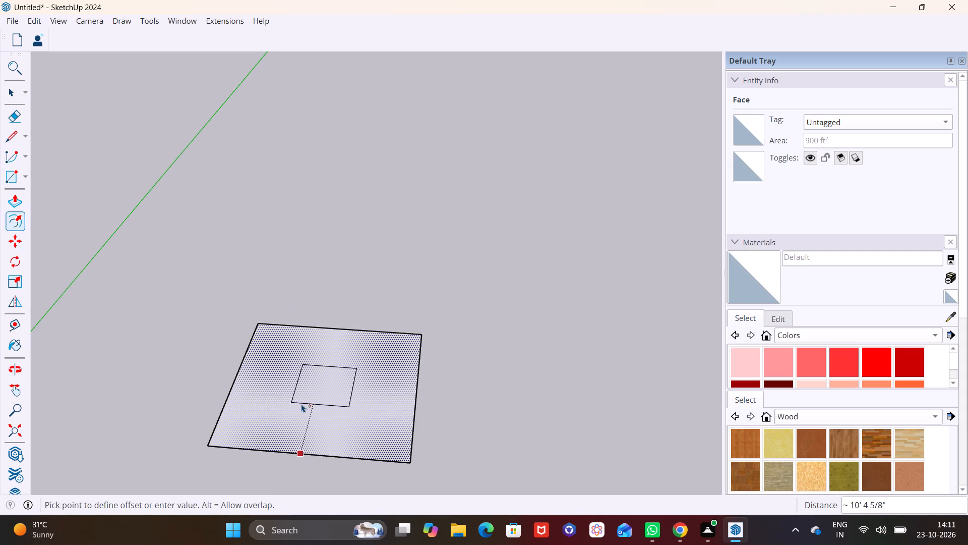
{"action": "type", "text": "9\""}
{"action": "key", "text": "Return"}
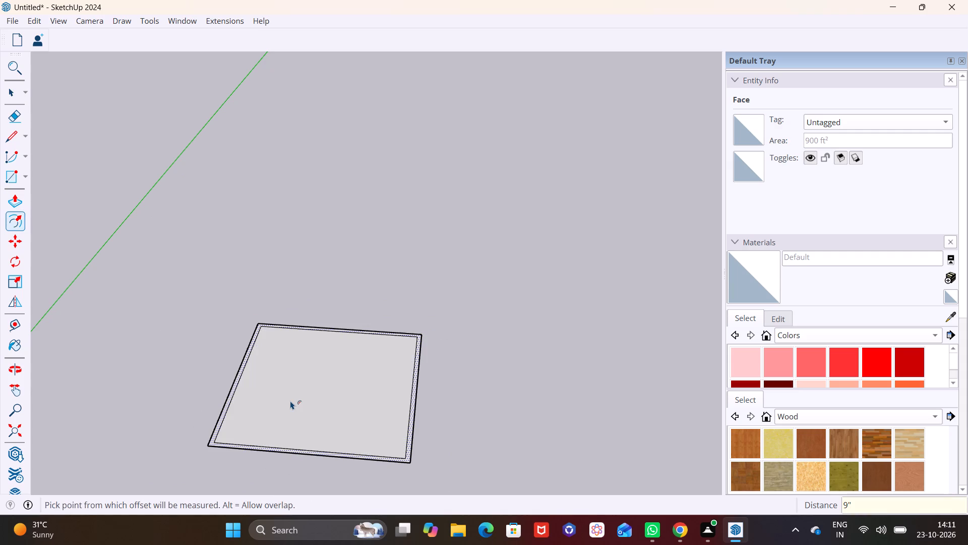
{"action": "key", "text": "space"}
{"action": "left_click", "coordinate": [313, 308]}
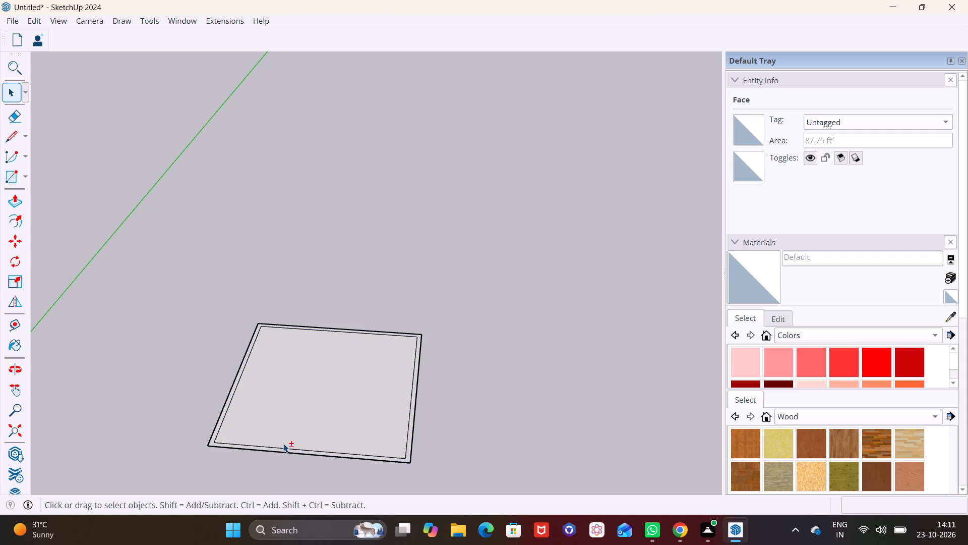
Examine the square outline and its inner border from several angles and distances.
{"action": "middle_click_drag", "start_coordinate": [283, 444], "coordinate": [266, 386], "text": "shift"}
{"action": "middle_click_drag", "start_coordinate": [264, 352], "coordinate": [281, 424]}
{"action": "scroll", "coordinate": [247, 370], "scroll_direction": "up", "scroll_amount": 1}
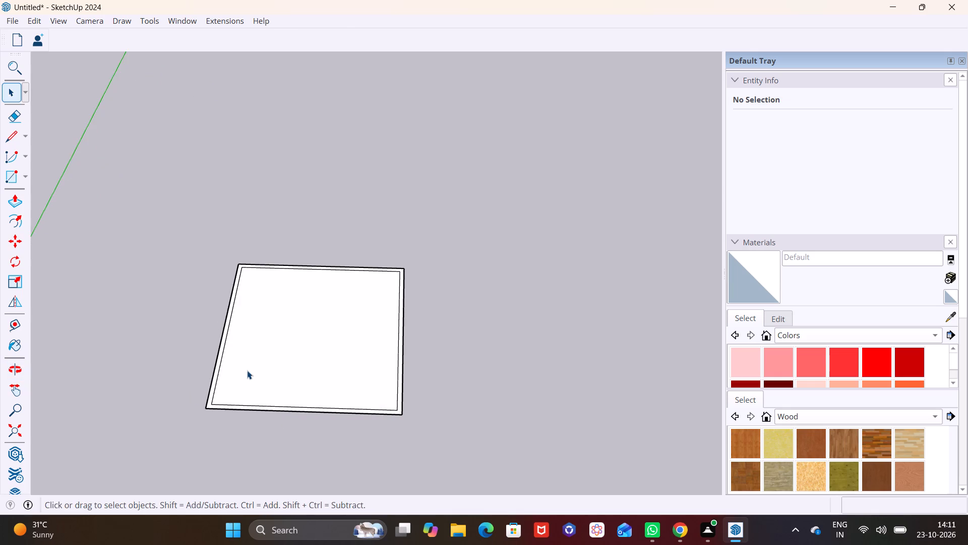
{"action": "scroll", "coordinate": [252, 371], "scroll_direction": "up", "scroll_amount": 2}
{"action": "middle_click_drag", "start_coordinate": [262, 374], "coordinate": [249, 416]}
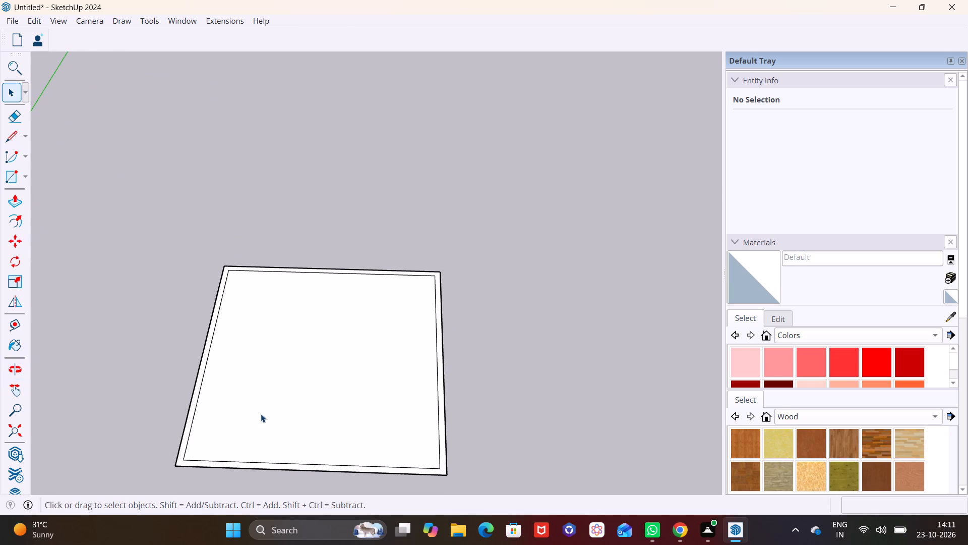
{"action": "scroll", "coordinate": [261, 414], "scroll_direction": "down", "scroll_amount": 1}
{"action": "middle_click_drag", "start_coordinate": [260, 409], "coordinate": [259, 340]}
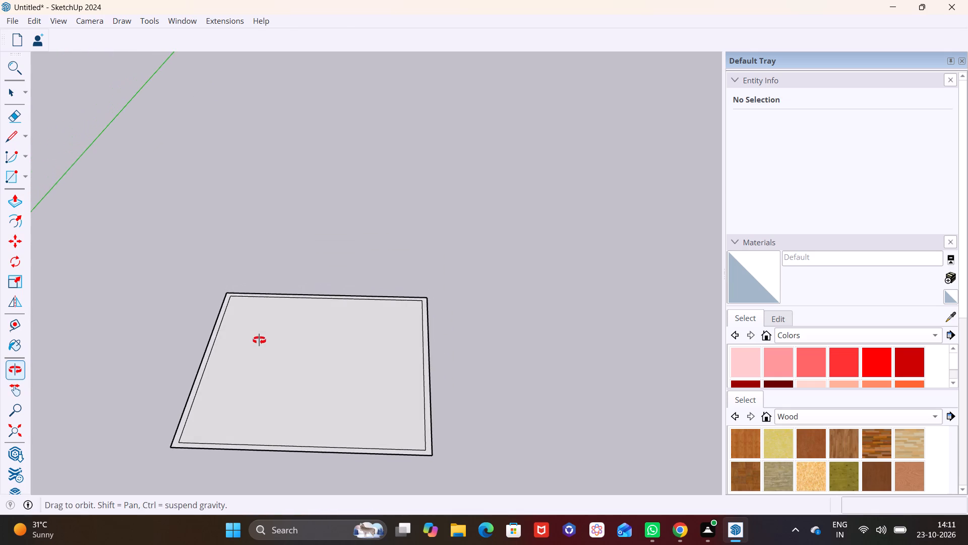
{"action": "middle_click_drag", "start_coordinate": [259, 340], "coordinate": [269, 350]}
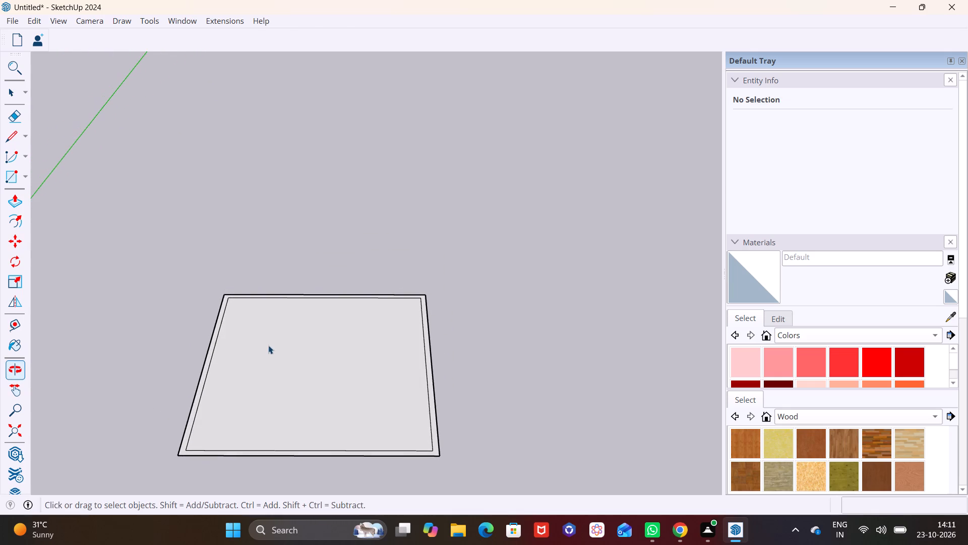
{"action": "scroll", "coordinate": [281, 386], "scroll_direction": "down", "scroll_amount": 1}
{"action": "middle_click_drag", "start_coordinate": [293, 399], "coordinate": [290, 342]}
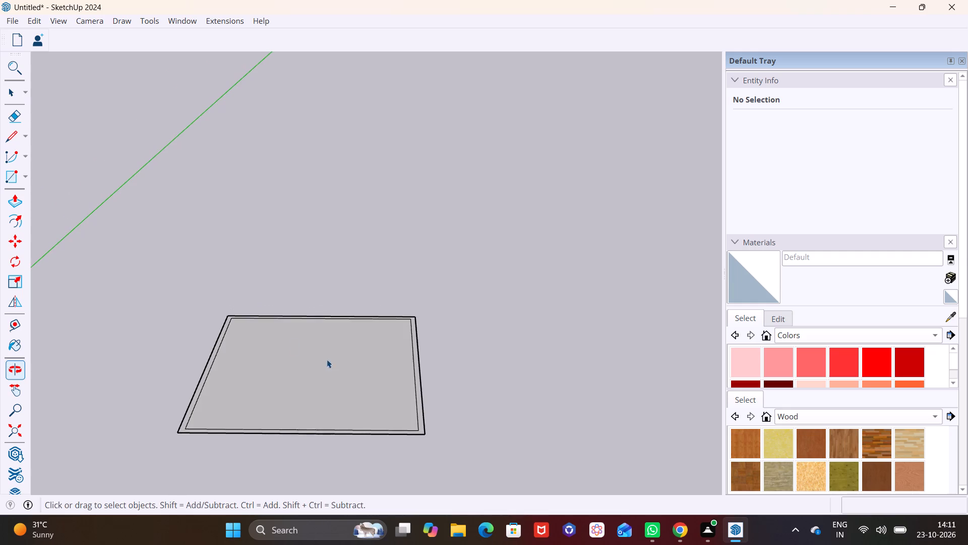
{"action": "scroll", "coordinate": [329, 376], "scroll_direction": "down", "scroll_amount": 4}
{"action": "middle_click_drag", "start_coordinate": [316, 389], "coordinate": [310, 342]}
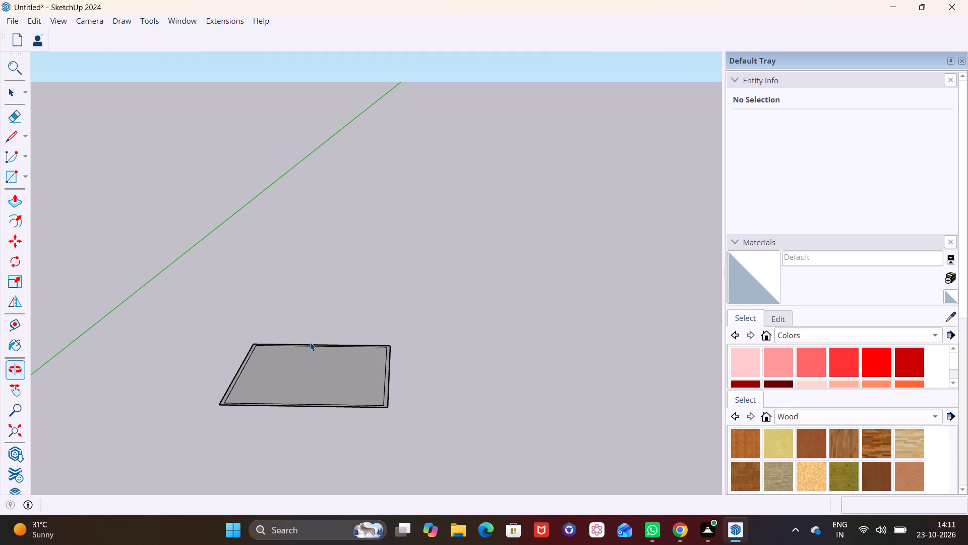
{"action": "middle_click", "coordinate": [314, 347]}
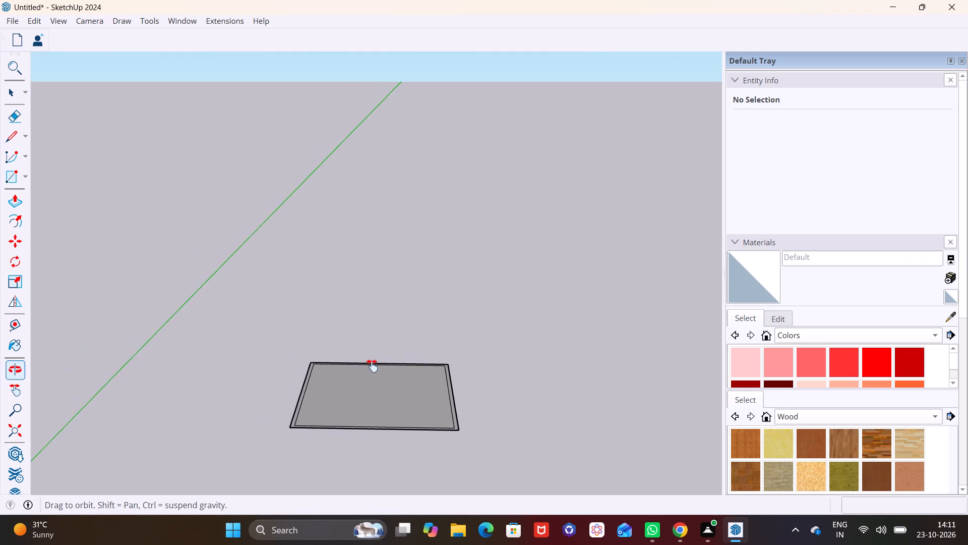
{"action": "scroll", "coordinate": [312, 351], "scroll_direction": "down", "scroll_amount": 1}
{"action": "middle_click_drag", "start_coordinate": [304, 357], "coordinate": [309, 408]}
{"action": "scroll", "coordinate": [308, 403], "scroll_direction": "up", "scroll_amount": 1}
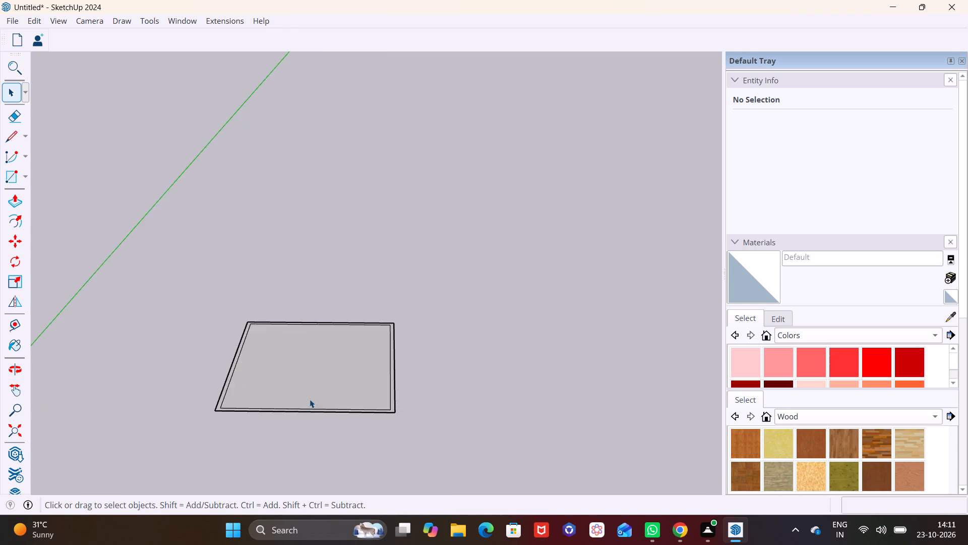
{"action": "scroll", "coordinate": [310, 399], "scroll_direction": "up", "scroll_amount": 3}
{"action": "middle_click_drag", "start_coordinate": [311, 394], "coordinate": [297, 340], "text": "shift"}
{"action": "middle_click_drag", "start_coordinate": [304, 342], "coordinate": [310, 361]}
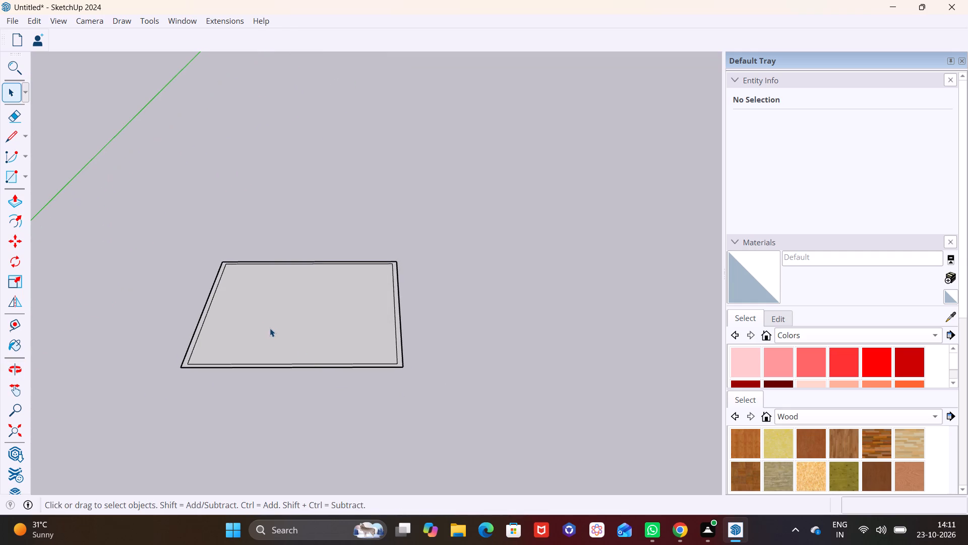
Push/Pull the narrow border face up 10' to raise the four walls.
{"action": "middle_click_drag", "start_coordinate": [270, 328], "coordinate": [260, 370]}
{"action": "scroll", "coordinate": [257, 369], "scroll_direction": "up", "scroll_amount": 3}
{"action": "left_click", "coordinate": [172, 343]}
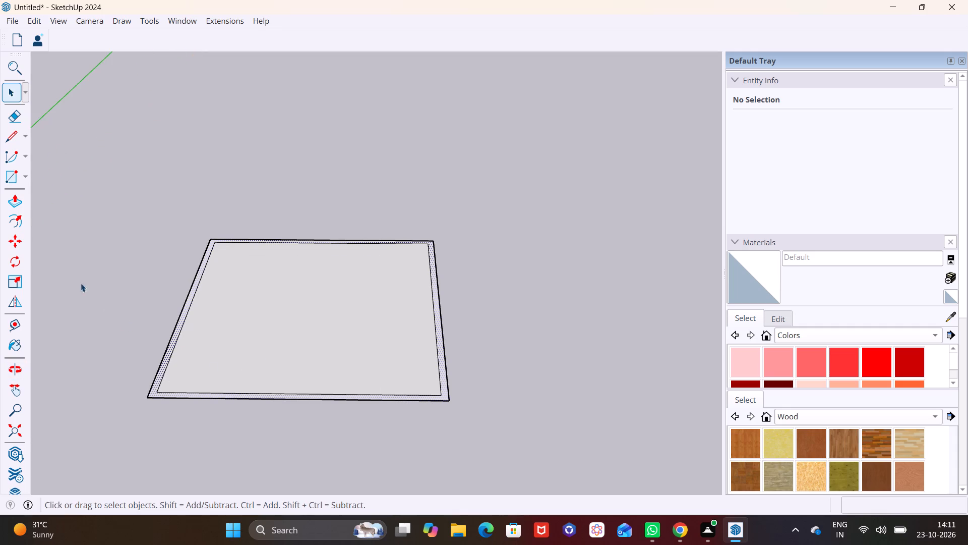
{"action": "left_click", "coordinate": [12, 200]}
{"action": "left_click", "coordinate": [178, 326]}
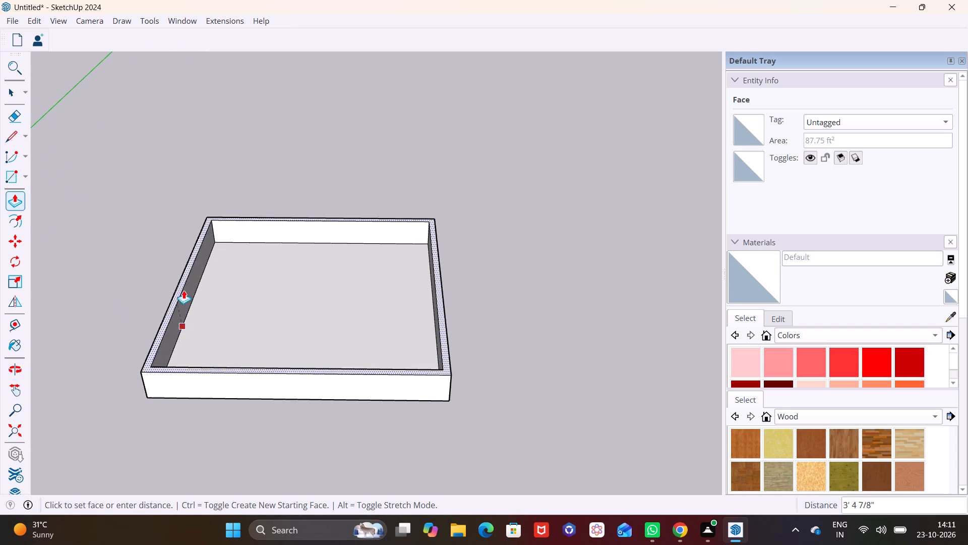
{"action": "type", "text": "10"}
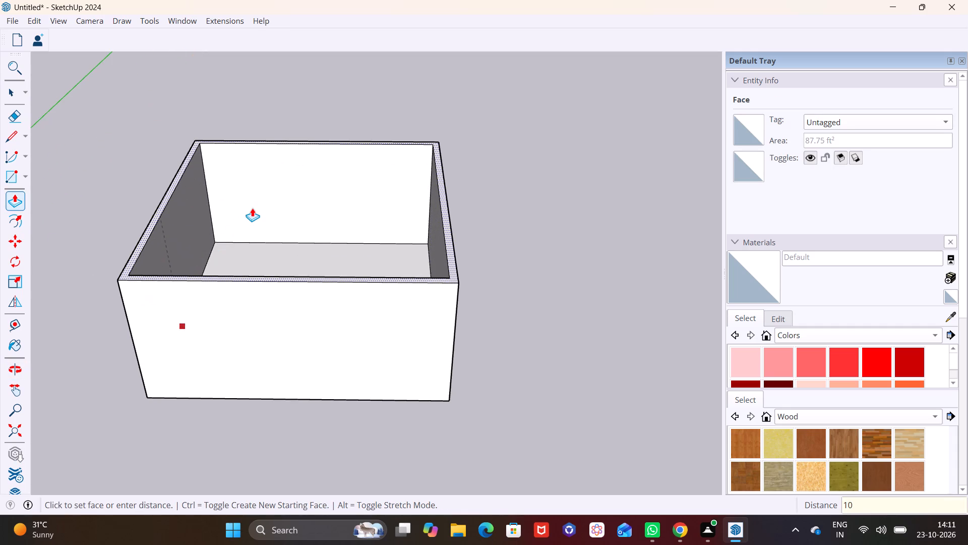
{"action": "key", "text": "apostrophe"}
{"action": "key", "text": "Return"}
{"action": "key", "text": "space"}
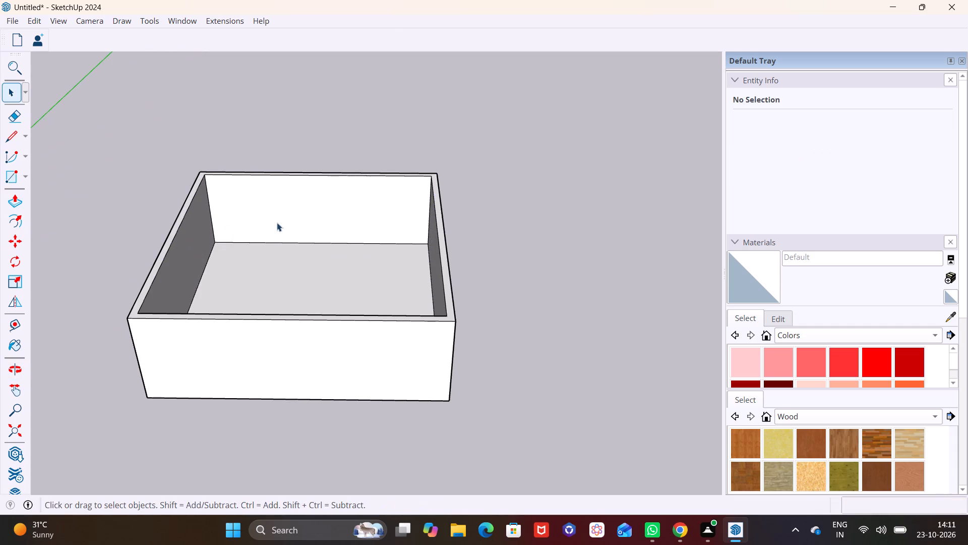
Draw a 30' by 1' rotated rectangle extending vertically downward from one outer bottom edge of the walls.
{"action": "middle_click_drag", "start_coordinate": [297, 269], "coordinate": [311, 123]}
{"action": "middle_click_drag", "start_coordinate": [313, 305], "coordinate": [313, 148]}
{"action": "middle_click_drag", "start_coordinate": [310, 331], "coordinate": [318, 225]}
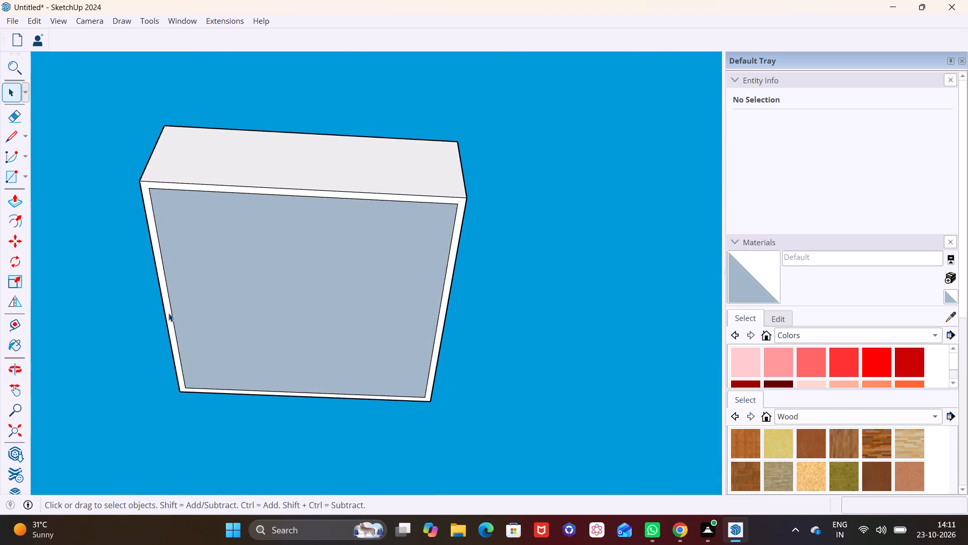
{"action": "left_click", "coordinate": [23, 177]}
{"action": "left_click", "coordinate": [39, 193]}
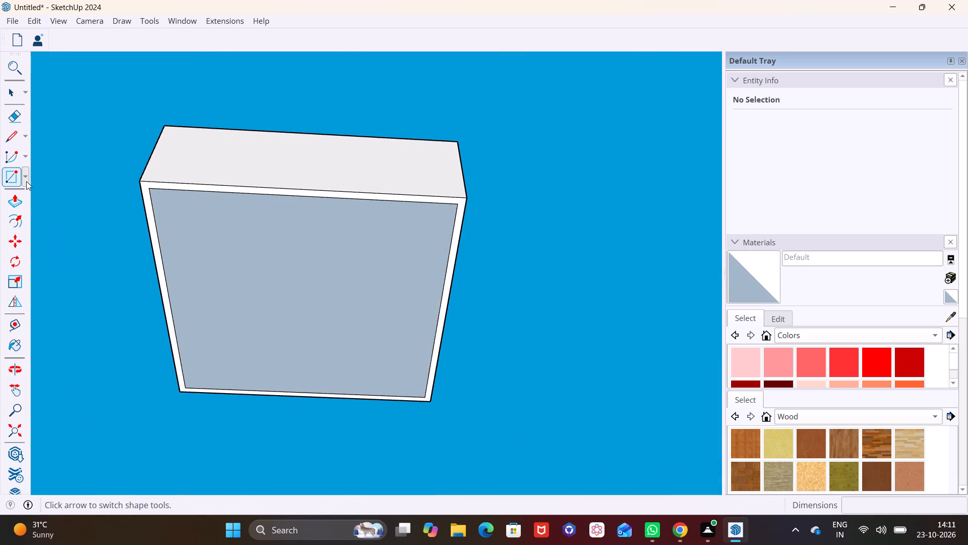
{"action": "left_click", "coordinate": [26, 180]}
{"action": "left_click", "coordinate": [42, 208]}
{"action": "left_click", "coordinate": [175, 394]}
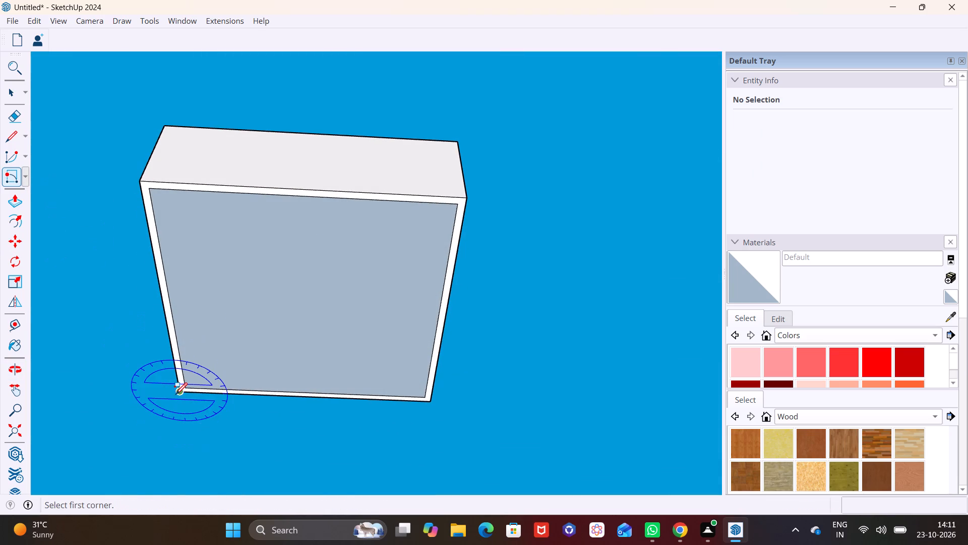
{"action": "left_click", "coordinate": [426, 404]}
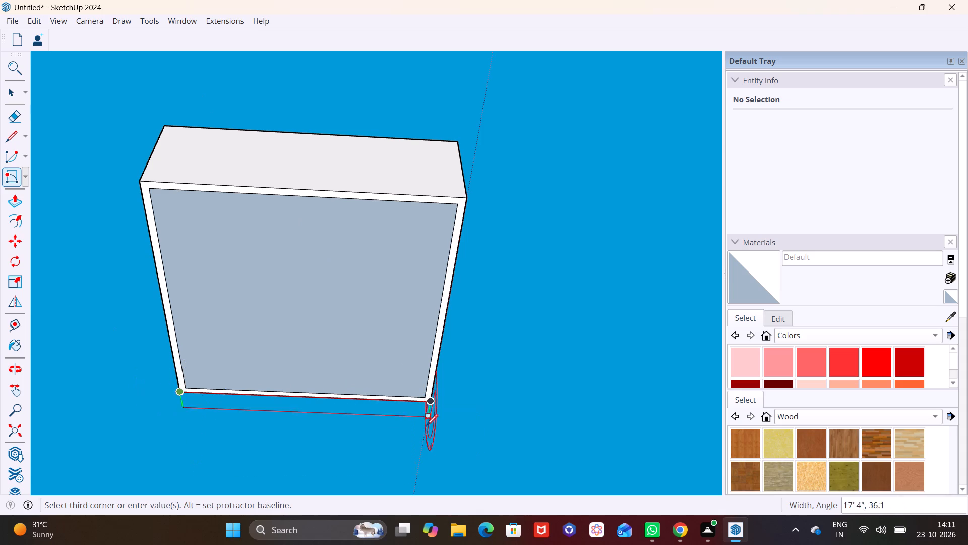
{"action": "scroll", "coordinate": [420, 395], "scroll_direction": "down", "scroll_amount": 12}
{"action": "middle_click_drag", "start_coordinate": [416, 392], "coordinate": [593, 541]}
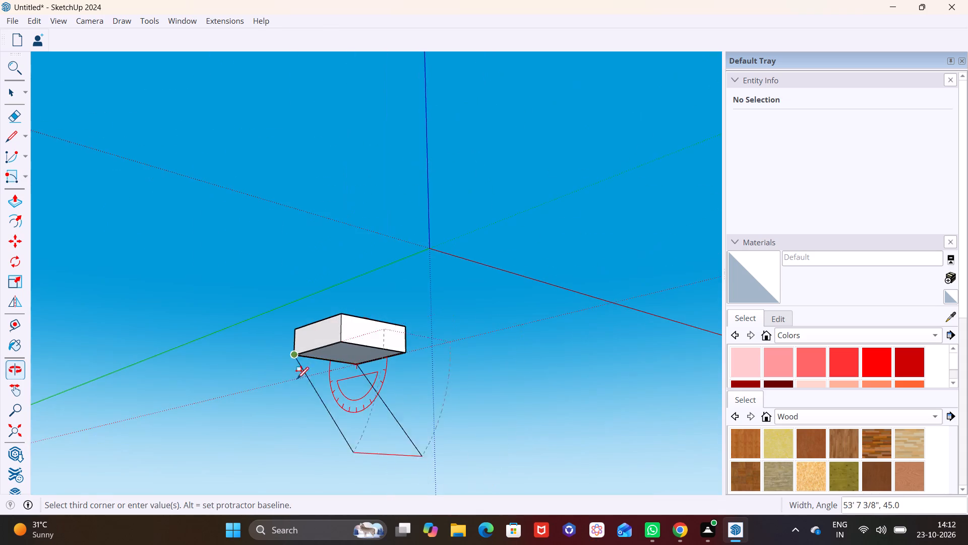
{"action": "middle_click_drag", "start_coordinate": [295, 396], "coordinate": [337, 467]}
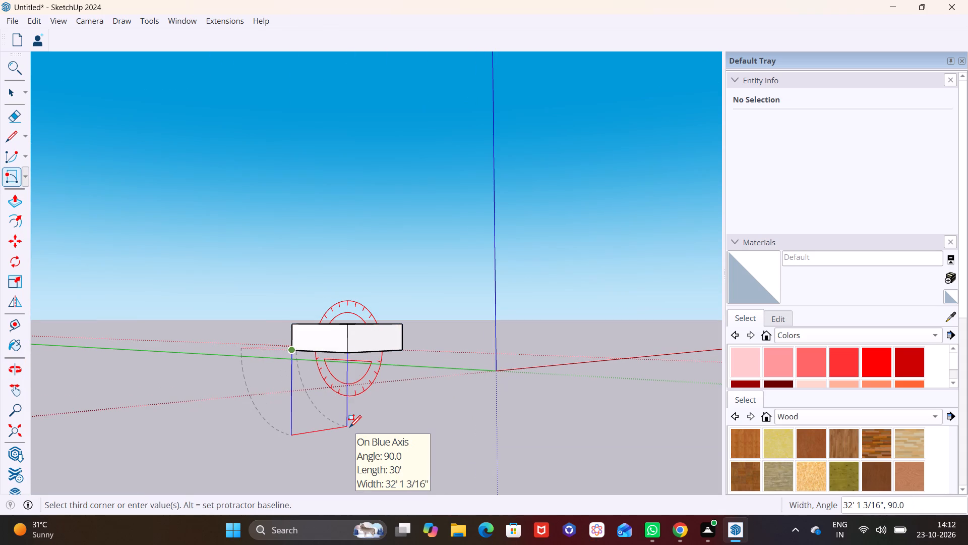
{"action": "type", "text": "1'"}
{"action": "key", "text": "Return"}
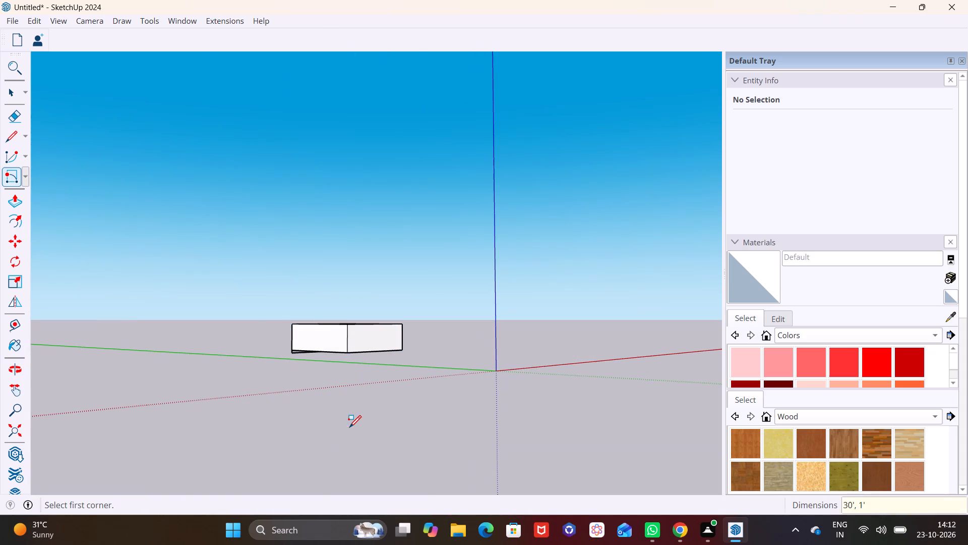
Make a group from the 30' by 1' rectangle face and its edges below the walls.
{"action": "key", "text": "space"}
{"action": "scroll", "coordinate": [317, 324], "scroll_direction": "up", "scroll_amount": 7}
{"action": "middle_click_drag", "start_coordinate": [405, 344], "coordinate": [244, 258]}
{"action": "scroll", "coordinate": [344, 347], "scroll_direction": "up", "scroll_amount": 3}
{"action": "middle_click_drag", "start_coordinate": [335, 373], "coordinate": [312, 395]}
{"action": "scroll", "coordinate": [312, 395], "scroll_direction": "up", "scroll_amount": 7}
{"action": "double_click", "coordinate": [336, 381]}
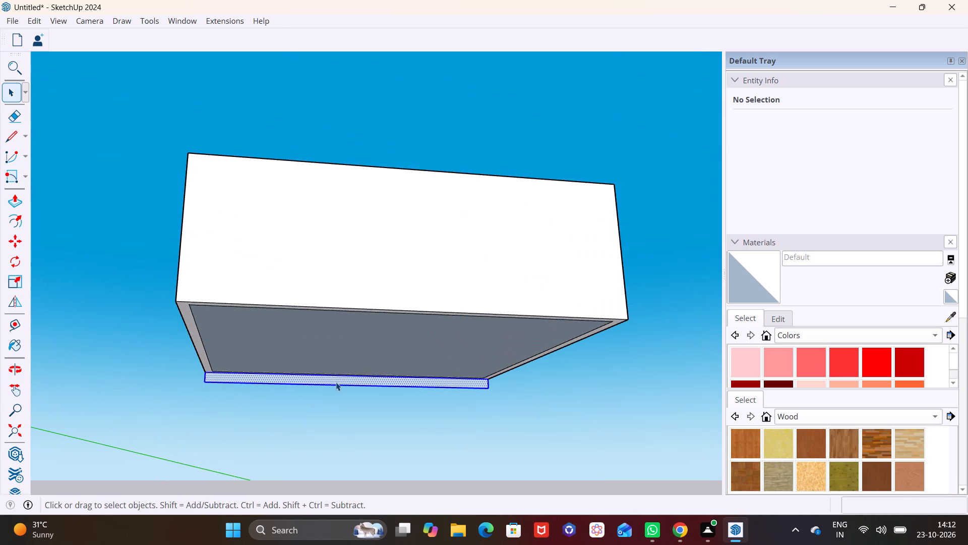
{"action": "right_click", "coordinate": [336, 382]}
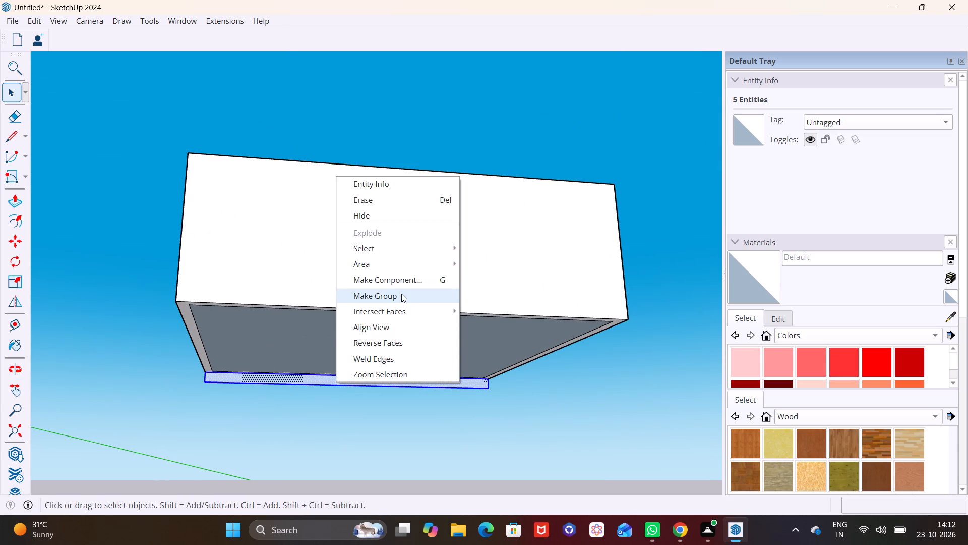
{"action": "left_click", "coordinate": [401, 294]}
Inside the new group, Push/Pull the strip face 30' across the underside of the walls to form the base slab.
{"action": "triple_click", "coordinate": [315, 377]}
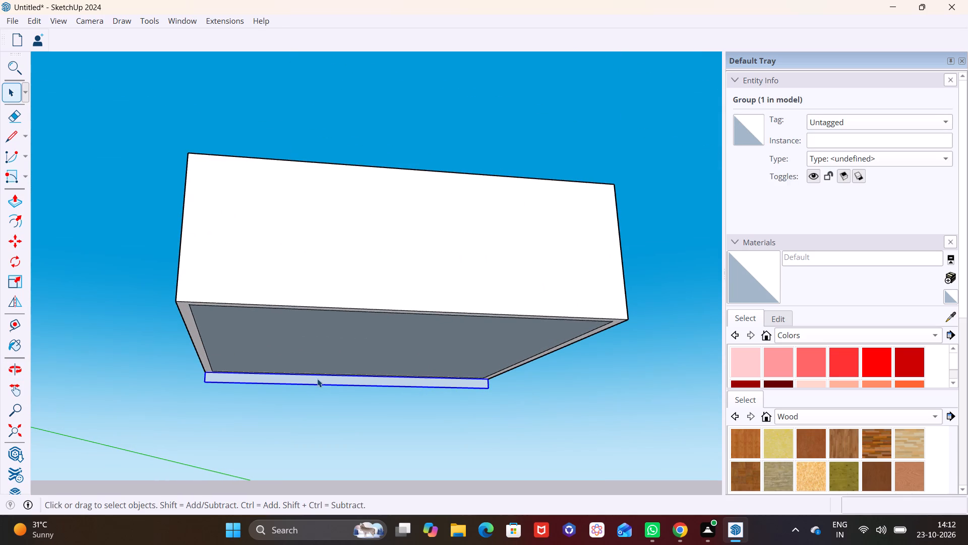
{"action": "triple_click", "coordinate": [318, 379]}
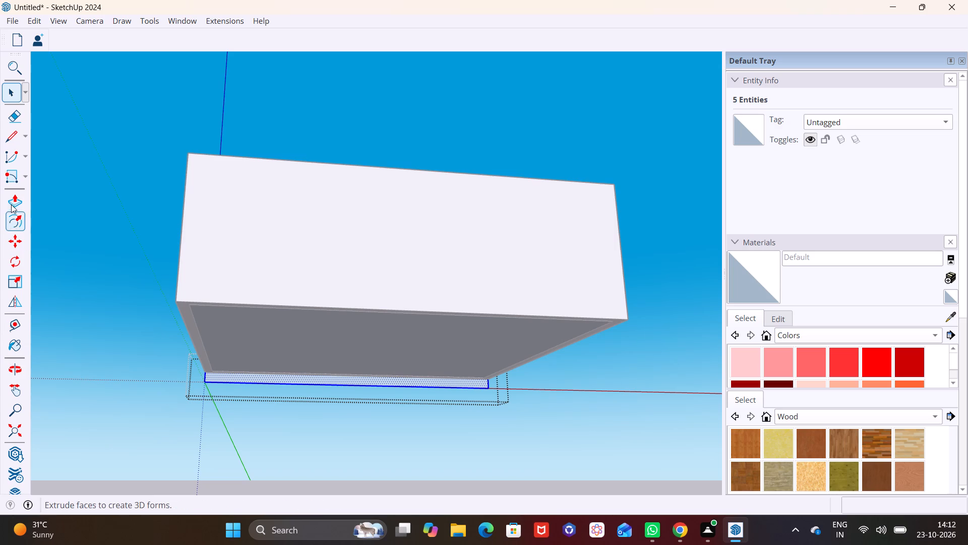
{"action": "left_click", "coordinate": [11, 204]}
{"action": "left_click", "coordinate": [236, 378]}
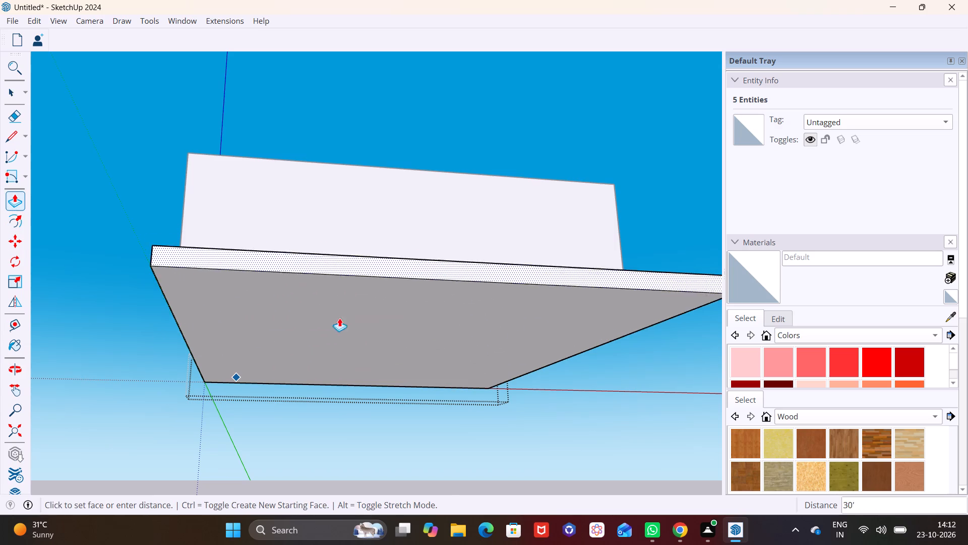
{"action": "left_click", "coordinate": [627, 286]}
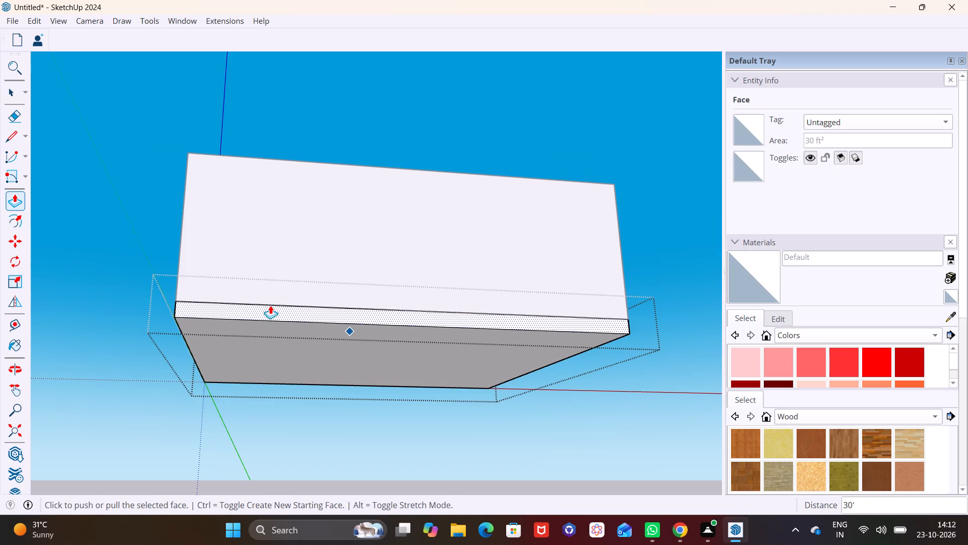
{"action": "key", "text": "space"}
{"action": "left_click", "coordinate": [119, 277]}
Copy the whole walled structure with its base upward, from its bottom outer corner to the matching top wall corner, as a second storey.
{"action": "middle_click_drag", "start_coordinate": [373, 252], "coordinate": [402, 367]}
{"action": "scroll", "coordinate": [402, 367], "scroll_direction": "down", "scroll_amount": 5}
{"action": "middle_click_drag", "start_coordinate": [378, 349], "coordinate": [340, 458]}
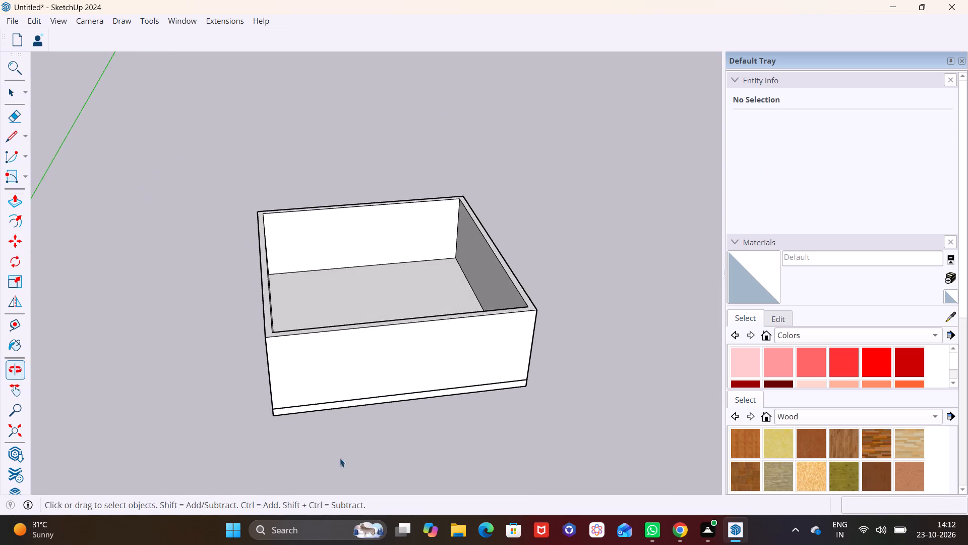
{"action": "middle_click_drag", "start_coordinate": [340, 458], "coordinate": [347, 470]}
{"action": "scroll", "coordinate": [336, 303], "scroll_direction": "down", "scroll_amount": 2}
{"action": "middle_click_drag", "start_coordinate": [339, 330], "coordinate": [306, 409]}
{"action": "scroll", "coordinate": [346, 336], "scroll_direction": "up", "scroll_amount": 5}
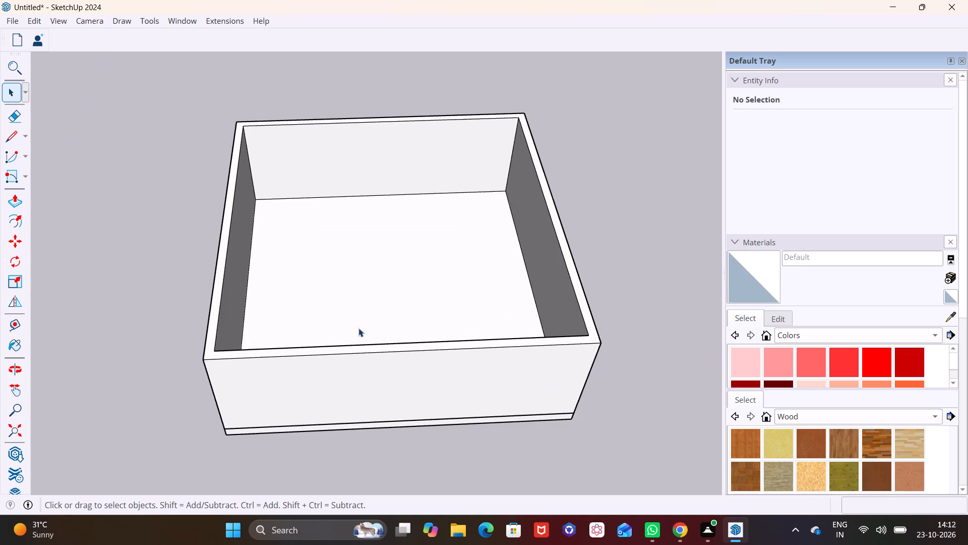
{"action": "scroll", "coordinate": [361, 328], "scroll_direction": "down", "scroll_amount": 9}
{"action": "left_click_drag", "start_coordinate": [234, 196], "coordinate": [501, 403]}
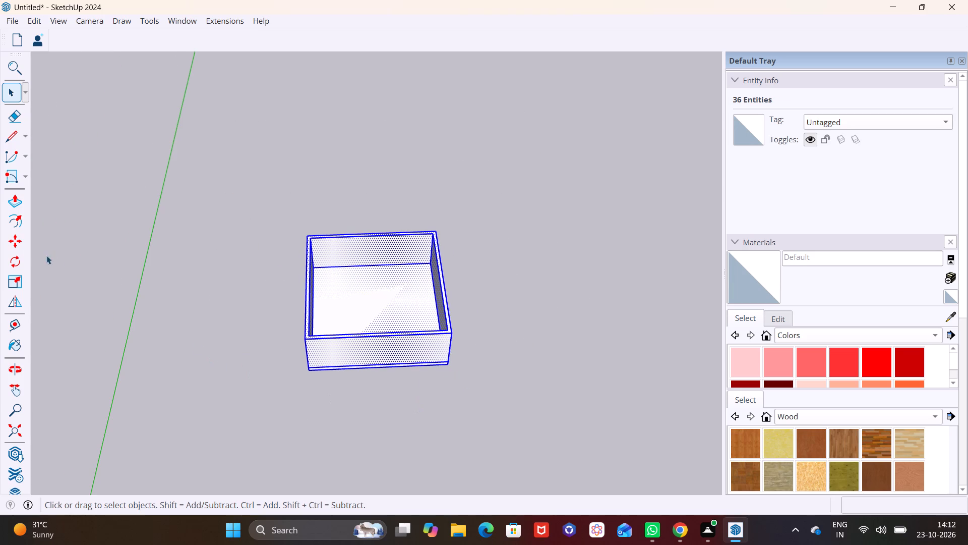
{"action": "left_click", "coordinate": [8, 242]}
{"action": "scroll", "coordinate": [459, 364], "scroll_direction": "up", "scroll_amount": 9, "text": "ctrl"}
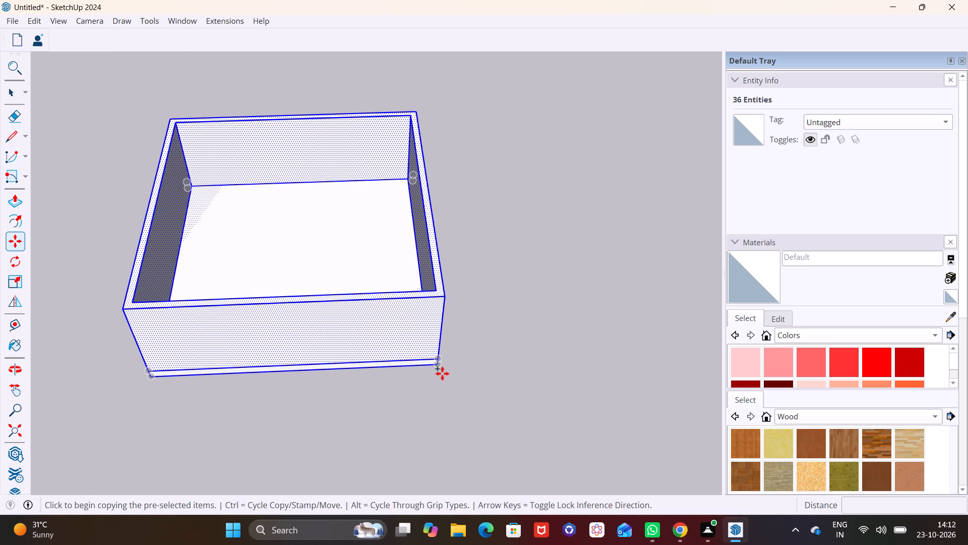
{"action": "left_click", "coordinate": [436, 366]}
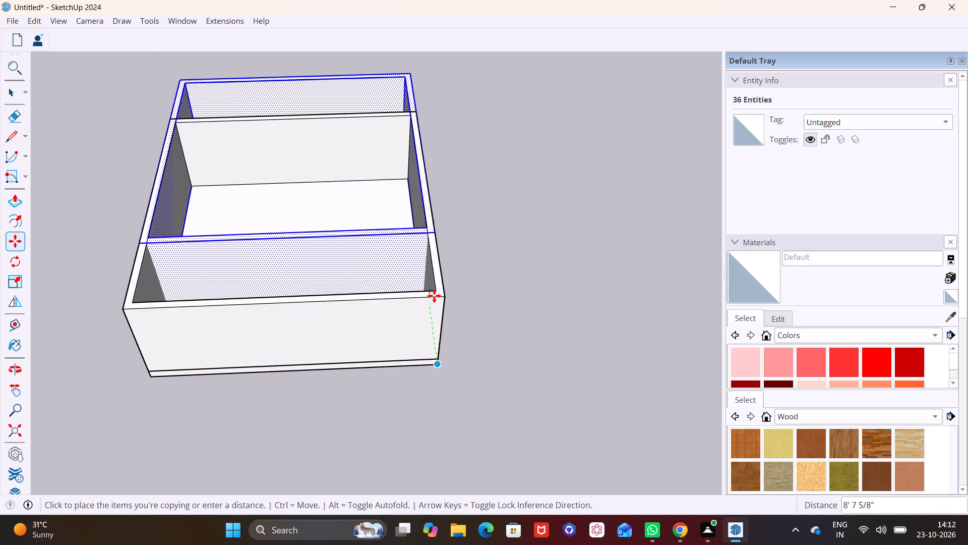
{"action": "left_click", "coordinate": [445, 294]}
{"action": "key", "text": "space"}
{"action": "left_click", "coordinate": [509, 317]}
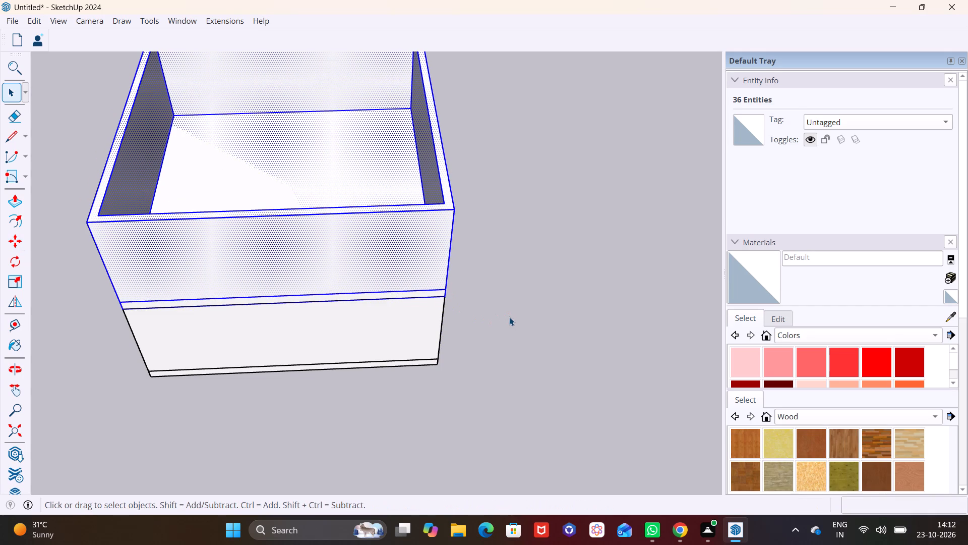
Draw a rotated rectangle 1' high standing upright along one full outer top edge of the upper storey's walls.
{"action": "scroll", "coordinate": [392, 339], "scroll_direction": "down", "scroll_amount": 5}
{"action": "middle_click_drag", "start_coordinate": [344, 329], "coordinate": [395, 457], "text": "shift"}
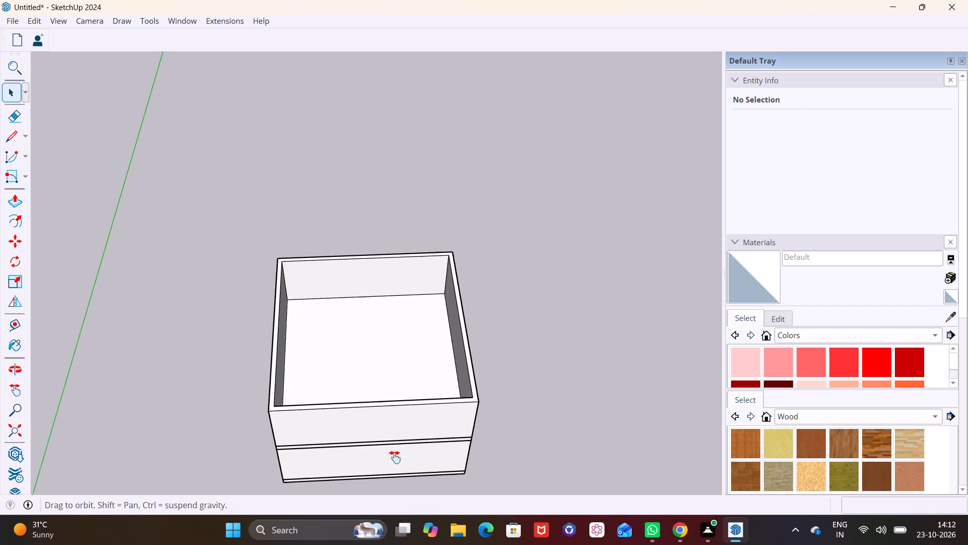
{"action": "middle_click_drag", "start_coordinate": [395, 457], "coordinate": [395, 449], "text": "shift"}
{"action": "middle_click_drag", "start_coordinate": [342, 290], "coordinate": [314, 246]}
{"action": "middle_click_drag", "start_coordinate": [306, 264], "coordinate": [311, 336]}
{"action": "scroll", "coordinate": [262, 248], "scroll_direction": "up", "scroll_amount": 3}
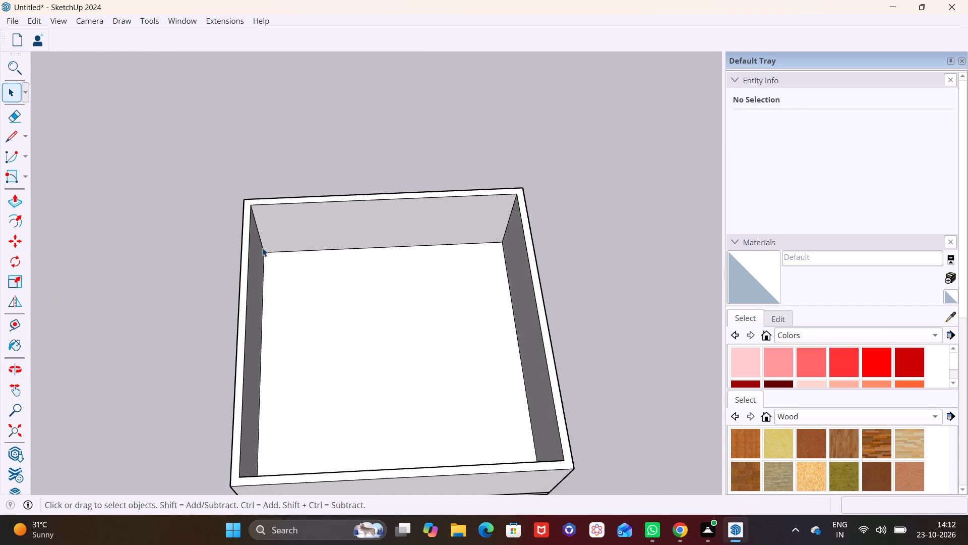
{"action": "scroll", "coordinate": [262, 248], "scroll_direction": "up", "scroll_amount": 4}
{"action": "middle_click_drag", "start_coordinate": [328, 263], "coordinate": [219, 275], "text": "shift"}
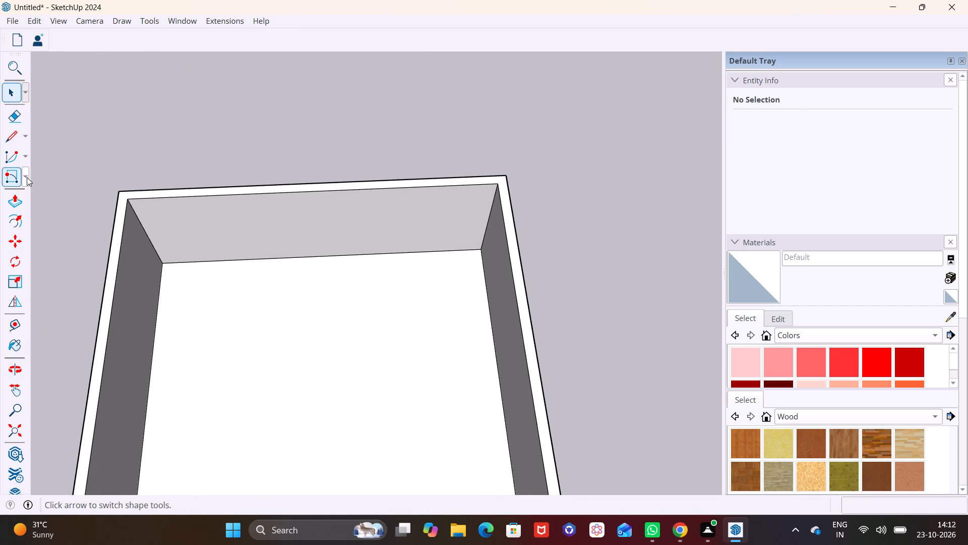
{"action": "left_click", "coordinate": [27, 177]}
{"action": "left_click", "coordinate": [47, 210]}
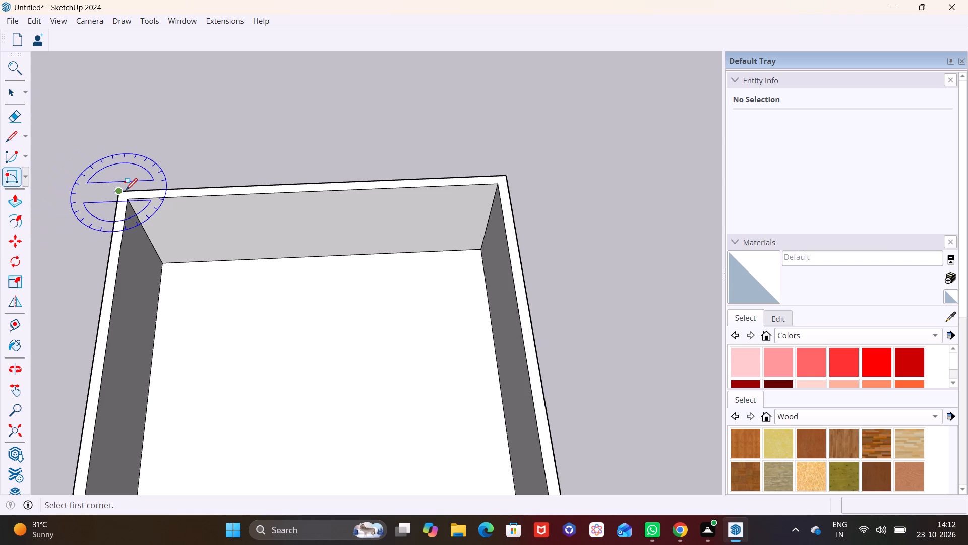
{"action": "left_click", "coordinate": [125, 190]}
{"action": "left_click", "coordinate": [507, 172]}
{"action": "scroll", "coordinate": [453, 391], "scroll_direction": "down", "scroll_amount": 3}
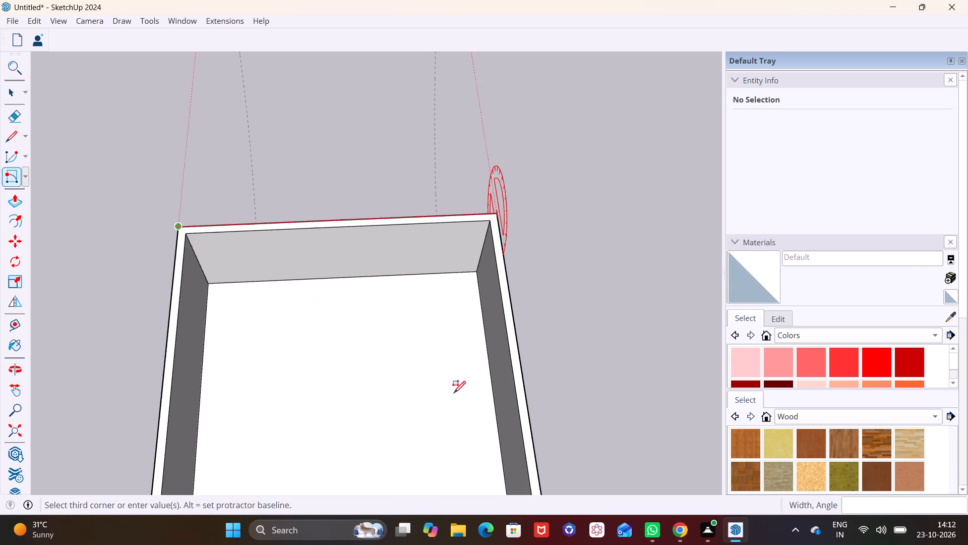
{"action": "scroll", "coordinate": [453, 393], "scroll_direction": "down", "scroll_amount": 3}
{"action": "middle_click_drag", "start_coordinate": [453, 394], "coordinate": [447, 394]}
{"action": "middle_click_drag", "start_coordinate": [442, 389], "coordinate": [583, 181]}
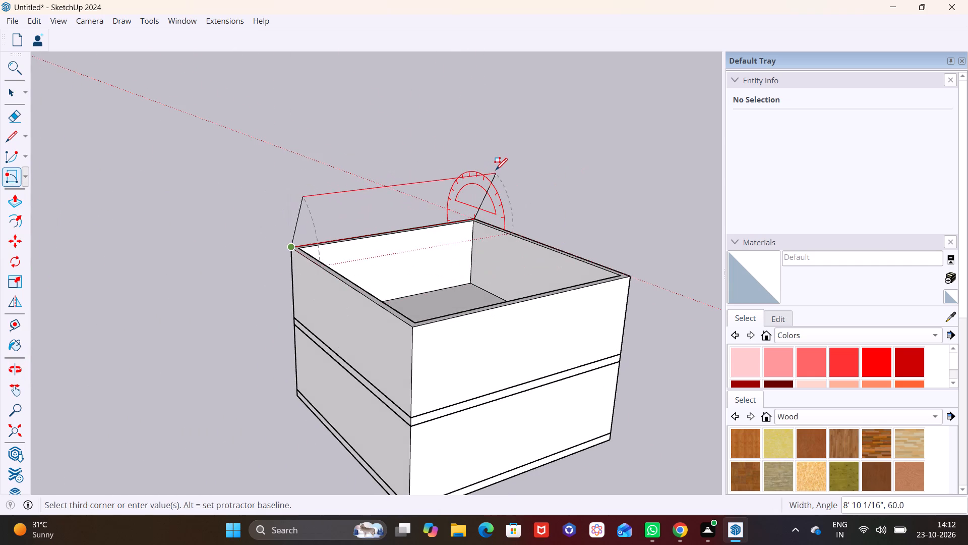
{"action": "type", "text": "1'"}
{"action": "key", "text": "Return"}
{"action": "key", "text": "space"}
Make a group from the upright 1' high rectangle and its edges on top of the walls.
{"action": "scroll", "coordinate": [471, 244], "scroll_direction": "up", "scroll_amount": 3}
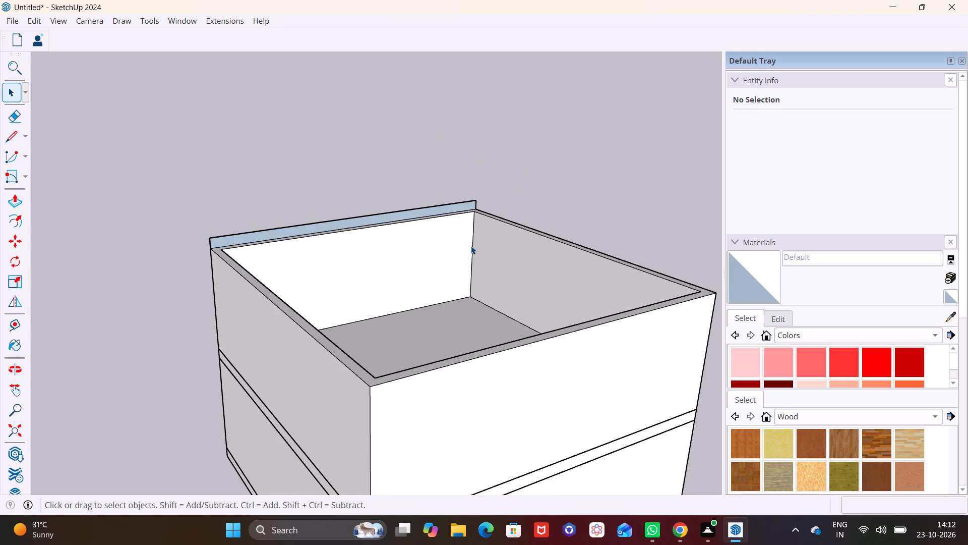
{"action": "middle_click_drag", "start_coordinate": [471, 246], "coordinate": [410, 241]}
{"action": "scroll", "coordinate": [469, 246], "scroll_direction": "up", "scroll_amount": 1}
{"action": "double_click", "coordinate": [371, 216]}
{"action": "right_click", "coordinate": [371, 216]}
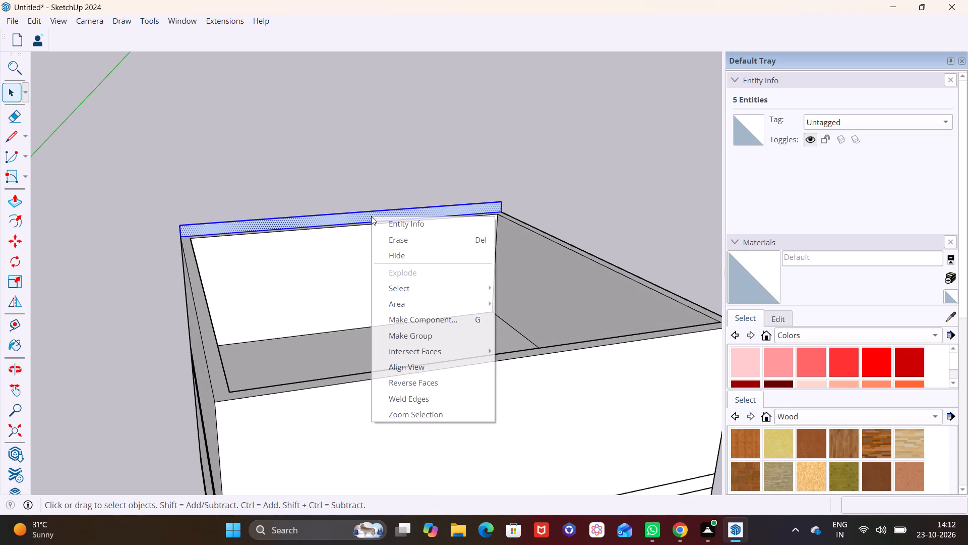
{"action": "left_click", "coordinate": [421, 335]}
Inside the new group, Push/Pull the upright strip face 30' across the wall tops to form the roof slab.
{"action": "scroll", "coordinate": [384, 318], "scroll_direction": "down", "scroll_amount": 4}
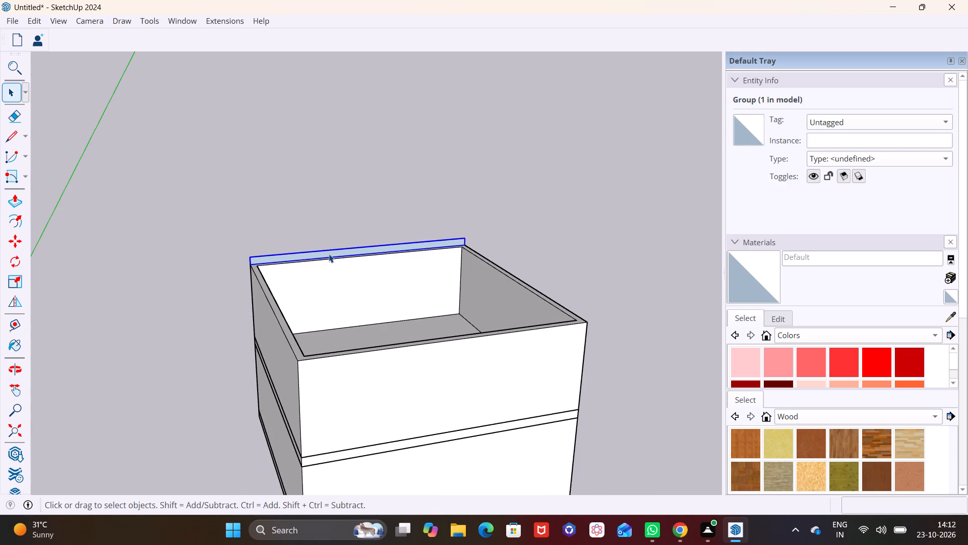
{"action": "left_click", "coordinate": [329, 254]}
{"action": "scroll", "coordinate": [329, 254], "scroll_direction": "up", "scroll_amount": 4}
{"action": "double_click", "coordinate": [329, 254]}
{"action": "left_click", "coordinate": [328, 249]}
{"action": "left_click", "coordinate": [329, 253]}
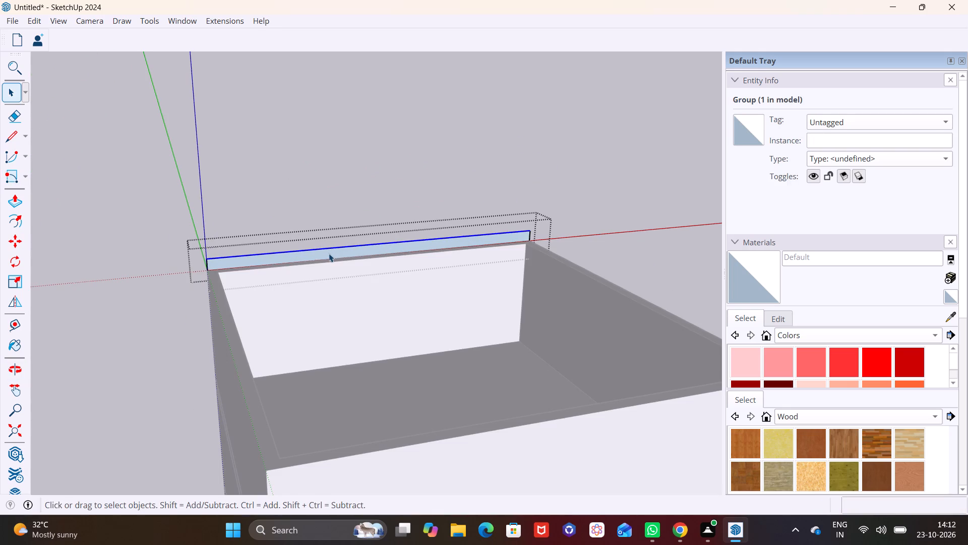
{"action": "left_click", "coordinate": [12, 198]}
{"action": "left_click", "coordinate": [265, 256]}
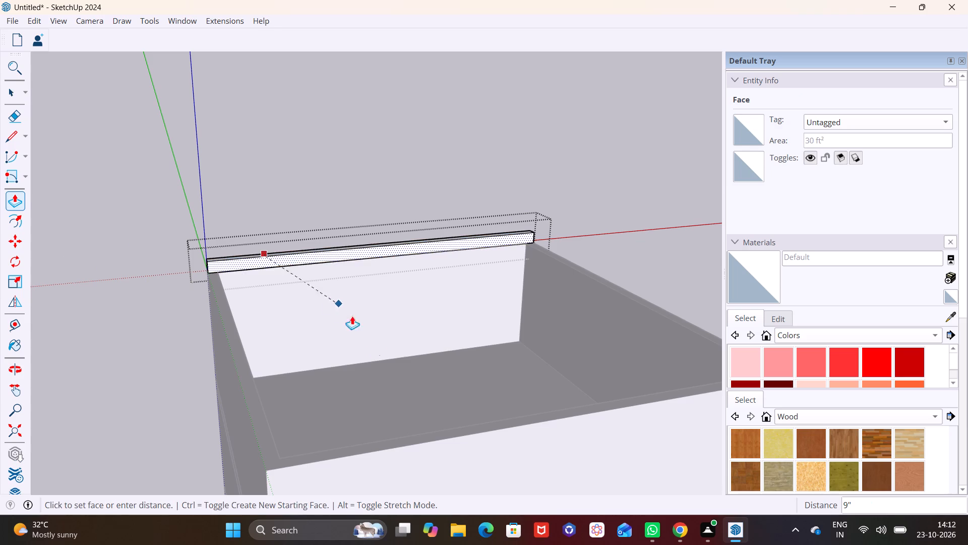
{"action": "scroll", "coordinate": [396, 378], "scroll_direction": "down", "scroll_amount": 3}
{"action": "left_click", "coordinate": [322, 460]}
{"action": "scroll", "coordinate": [457, 436], "scroll_direction": "down", "scroll_amount": 4}
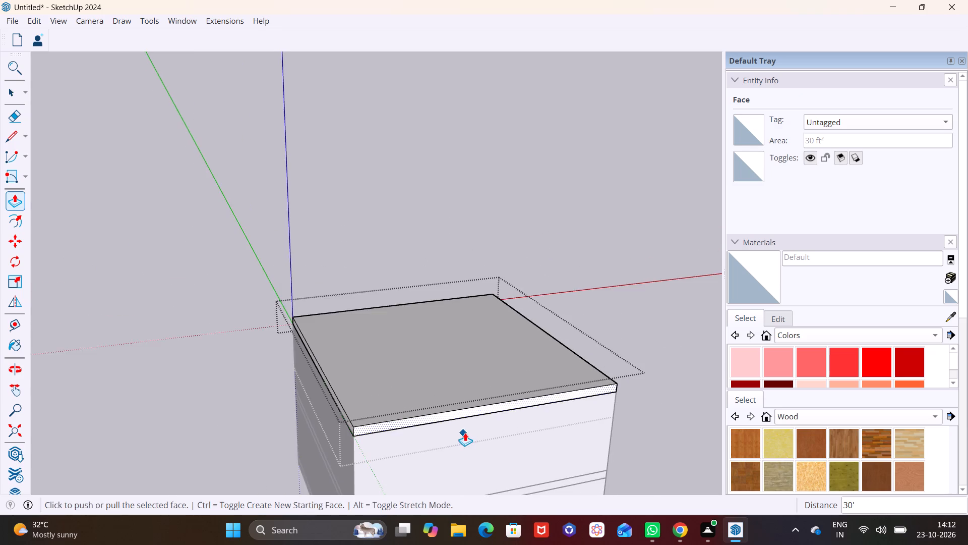
{"action": "scroll", "coordinate": [465, 432], "scroll_direction": "down", "scroll_amount": 2}
{"action": "middle_click_drag", "start_coordinate": [471, 426], "coordinate": [374, 317], "text": "shift"}
{"action": "key", "text": "space"}
{"action": "left_click", "coordinate": [512, 192]}
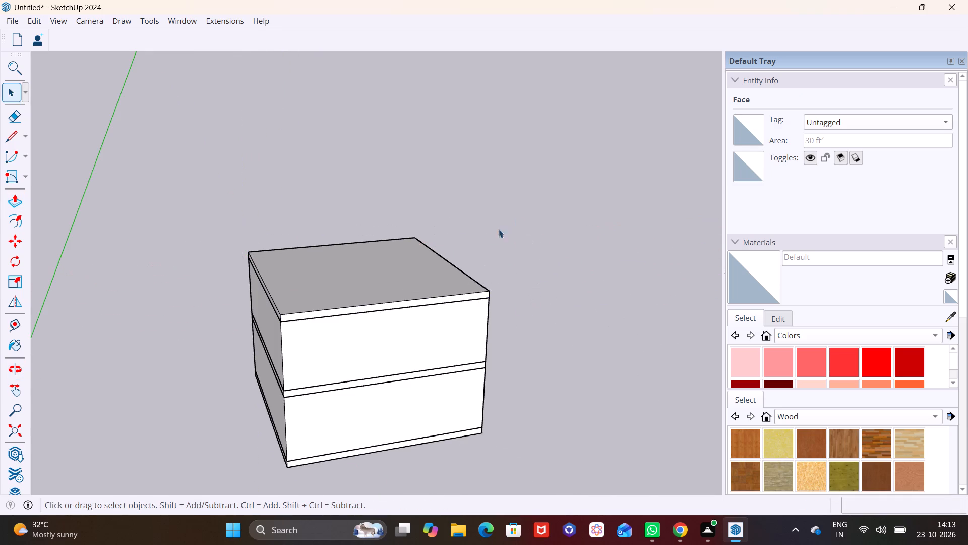
Examine the two-storey block with its base, middle and roof slabs from all sides and several distances.
{"action": "middle_click_drag", "start_coordinate": [477, 240], "coordinate": [394, 344]}
{"action": "middle_click_drag", "start_coordinate": [395, 328], "coordinate": [394, 289], "text": "shift"}
{"action": "middle_click_drag", "start_coordinate": [373, 349], "coordinate": [383, 286]}
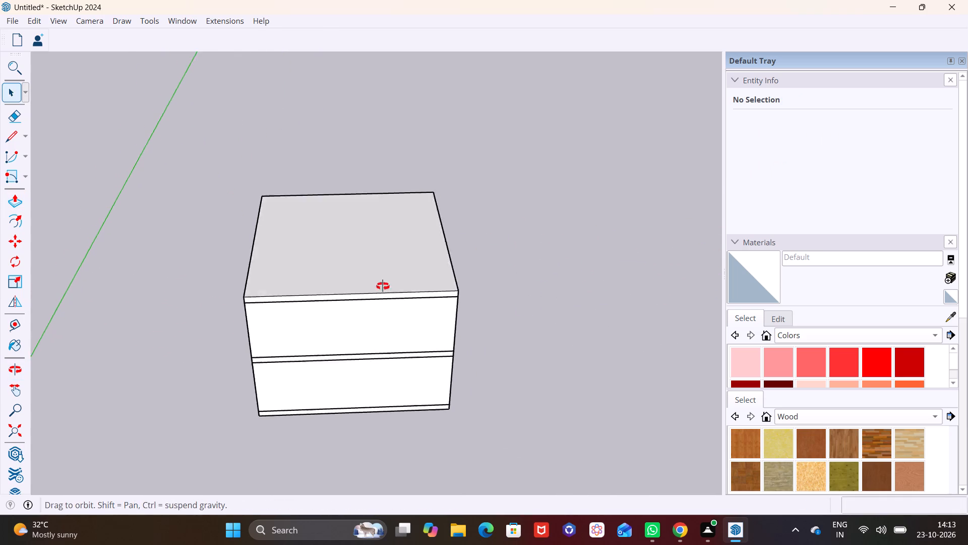
{"action": "middle_click_drag", "start_coordinate": [383, 286], "coordinate": [373, 206]}
{"action": "scroll", "coordinate": [386, 282], "scroll_direction": "down", "scroll_amount": 1}
{"action": "middle_click_drag", "start_coordinate": [397, 281], "coordinate": [192, 330]}
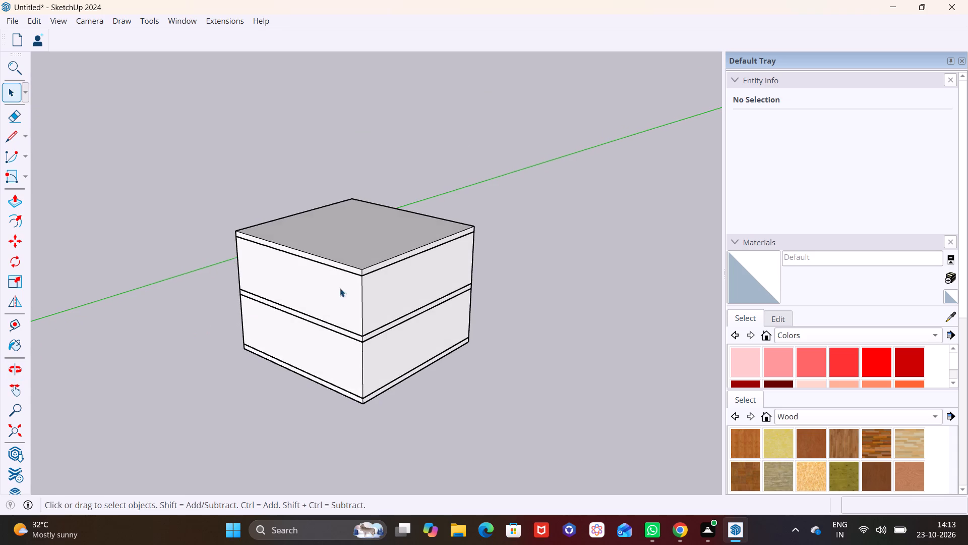
{"action": "scroll", "coordinate": [340, 288], "scroll_direction": "down", "scroll_amount": 5}
{"action": "middle_click_drag", "start_coordinate": [369, 305], "coordinate": [545, 234]}
{"action": "scroll", "coordinate": [417, 305], "scroll_direction": "up", "scroll_amount": 5}
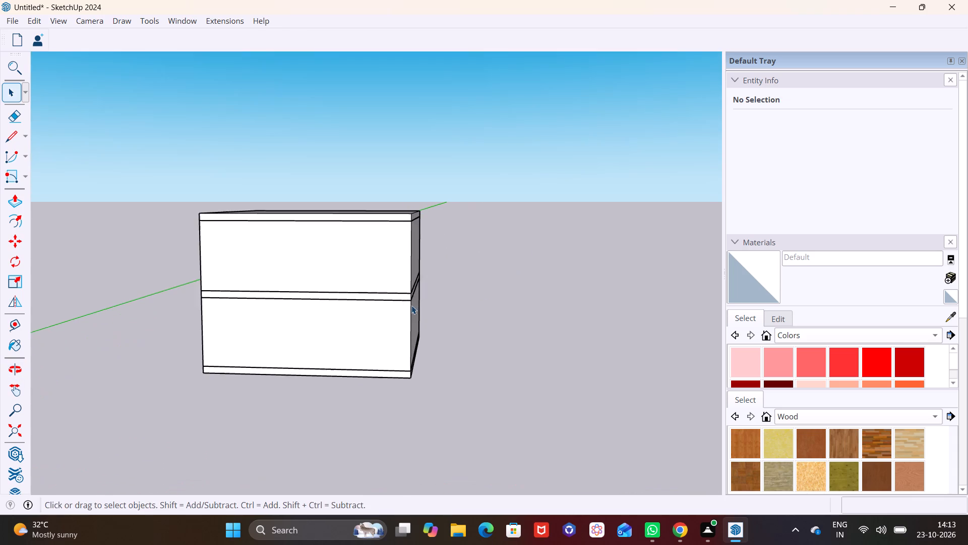
{"action": "middle_click_drag", "start_coordinate": [415, 302], "coordinate": [582, 300]}
{"action": "scroll", "coordinate": [515, 318], "scroll_direction": "up", "scroll_amount": 4}
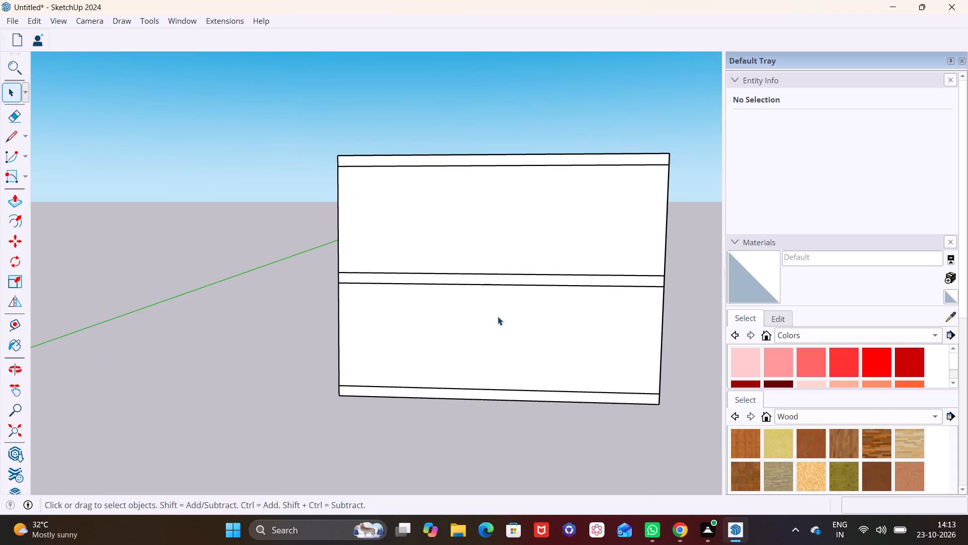
{"action": "middle_click_drag", "start_coordinate": [497, 314], "coordinate": [725, 408]}
{"action": "middle_click_drag", "start_coordinate": [408, 280], "coordinate": [616, 308]}
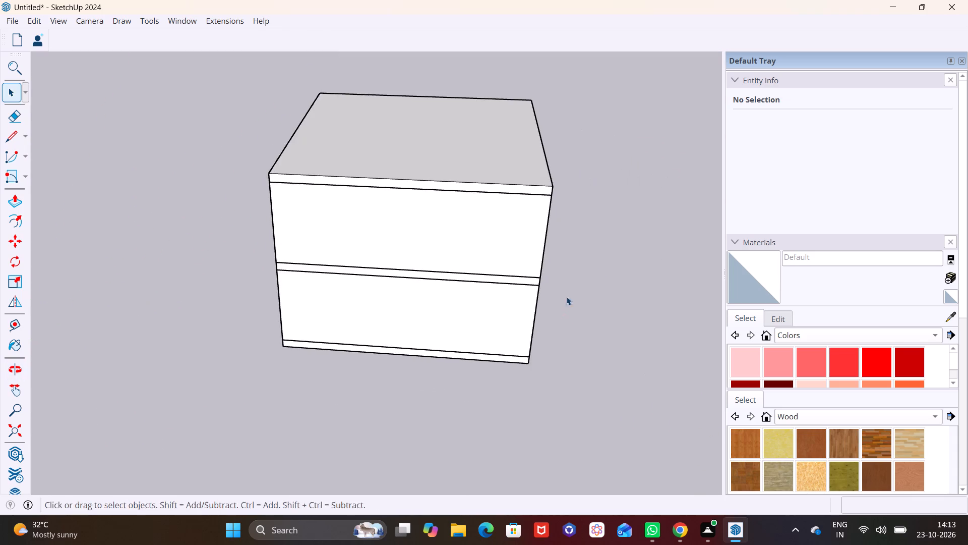
{"action": "middle_click_drag", "start_coordinate": [360, 249], "coordinate": [582, 292]}
{"action": "scroll", "coordinate": [440, 289], "scroll_direction": "up", "scroll_amount": 3}
Examine the upper-storey walls and the slabs of the two-storey block from several sides and distances.
{"action": "key", "text": "space"}
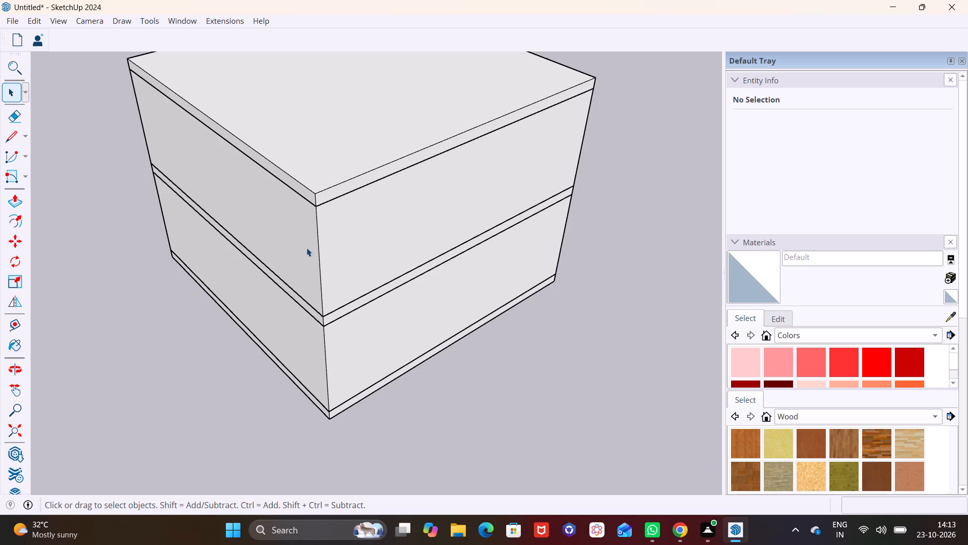
{"action": "left_click", "coordinate": [307, 248]}
{"action": "middle_click_drag", "start_coordinate": [328, 239], "coordinate": [459, 316], "text": "shift"}
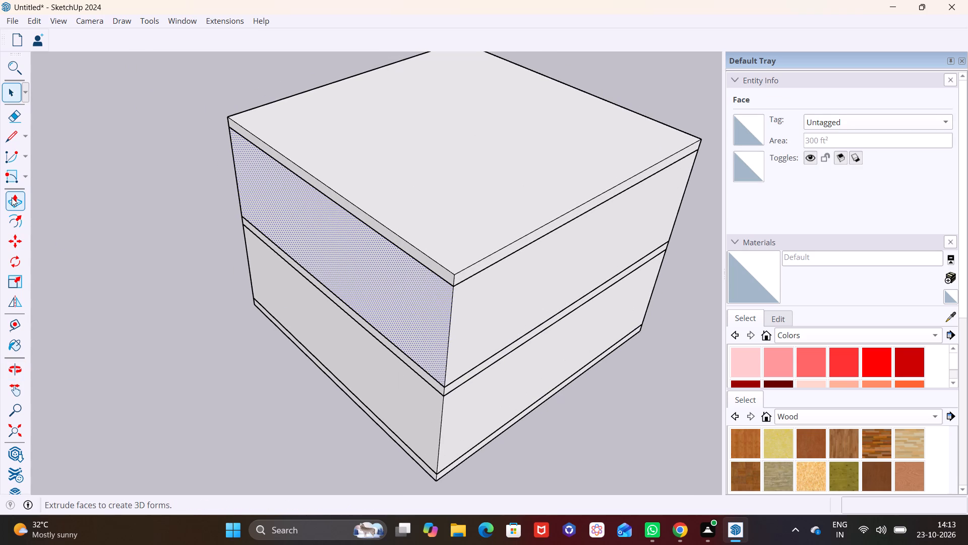
{"action": "left_click", "coordinate": [12, 197]}
{"action": "middle_click_drag", "start_coordinate": [497, 304], "coordinate": [96, 320]}
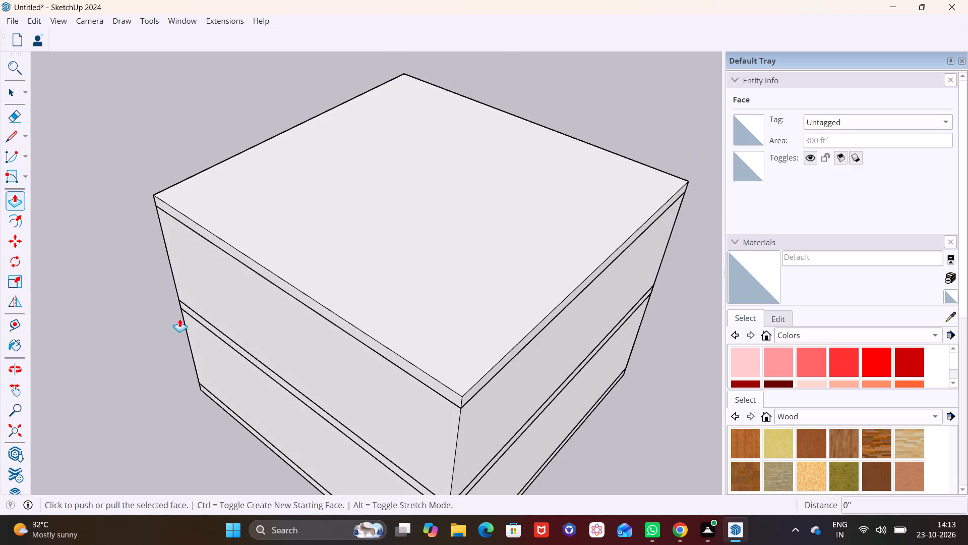
{"action": "middle_click_drag", "start_coordinate": [451, 356], "coordinate": [139, 264]}
{"action": "scroll", "coordinate": [463, 320], "scroll_direction": "down", "scroll_amount": 12}
{"action": "middle_click_drag", "start_coordinate": [481, 340], "coordinate": [472, 339]}
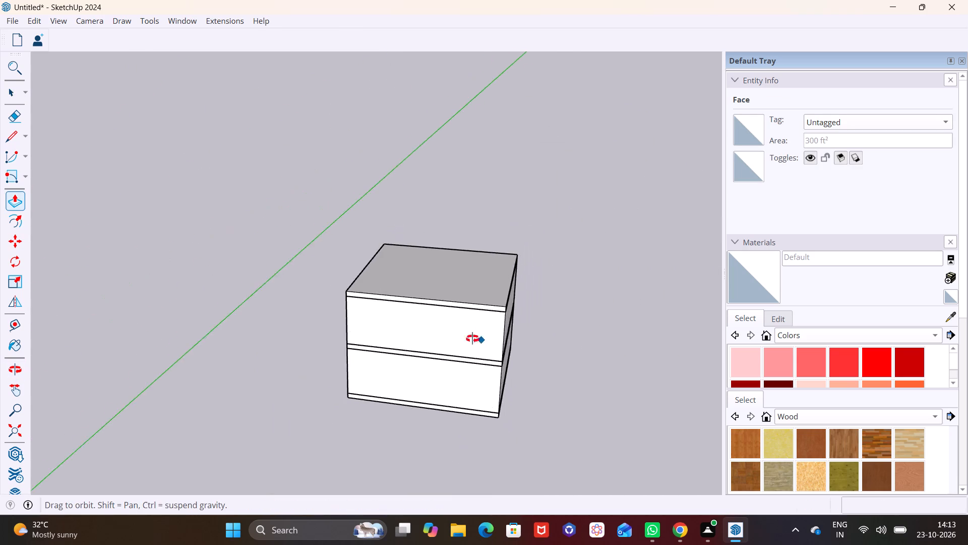
{"action": "middle_click_drag", "start_coordinate": [472, 339], "coordinate": [429, 266]}
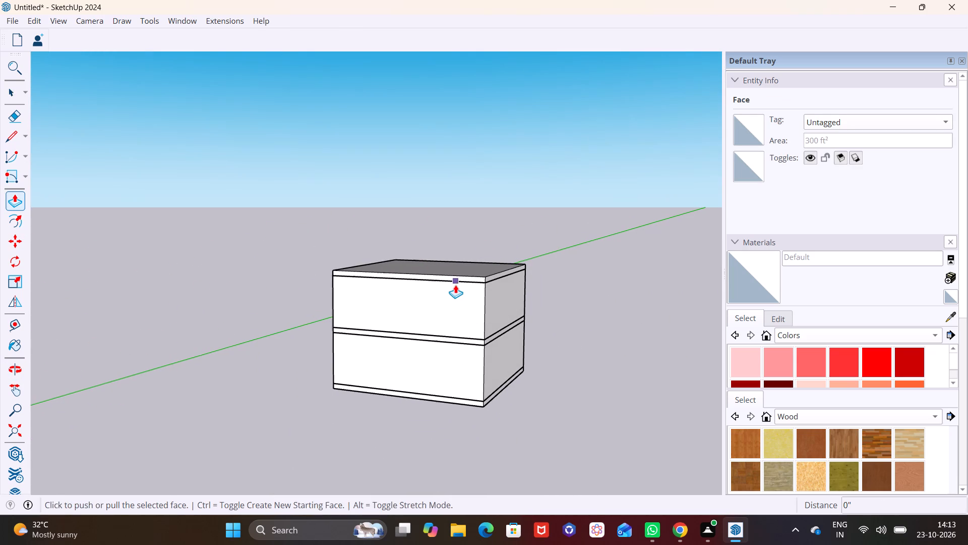
{"action": "scroll", "coordinate": [455, 285], "scroll_direction": "down", "scroll_amount": 1}
{"action": "middle_click_drag", "start_coordinate": [457, 293], "coordinate": [495, 317]}
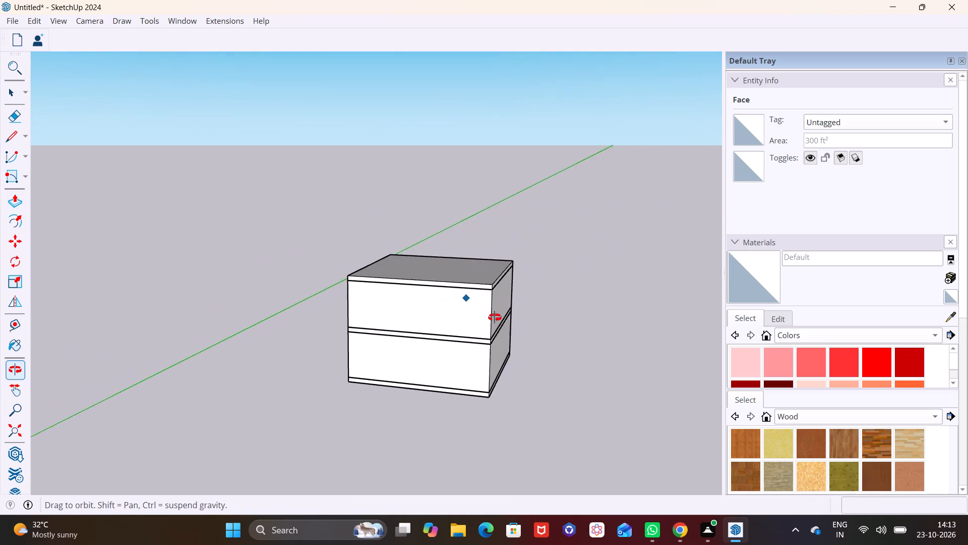
{"action": "middle_click_drag", "start_coordinate": [495, 317], "coordinate": [500, 318]}
{"action": "scroll", "coordinate": [438, 324], "scroll_direction": "up", "scroll_amount": 6}
{"action": "middle_click_drag", "start_coordinate": [442, 321], "coordinate": [374, 347], "text": "shift"}
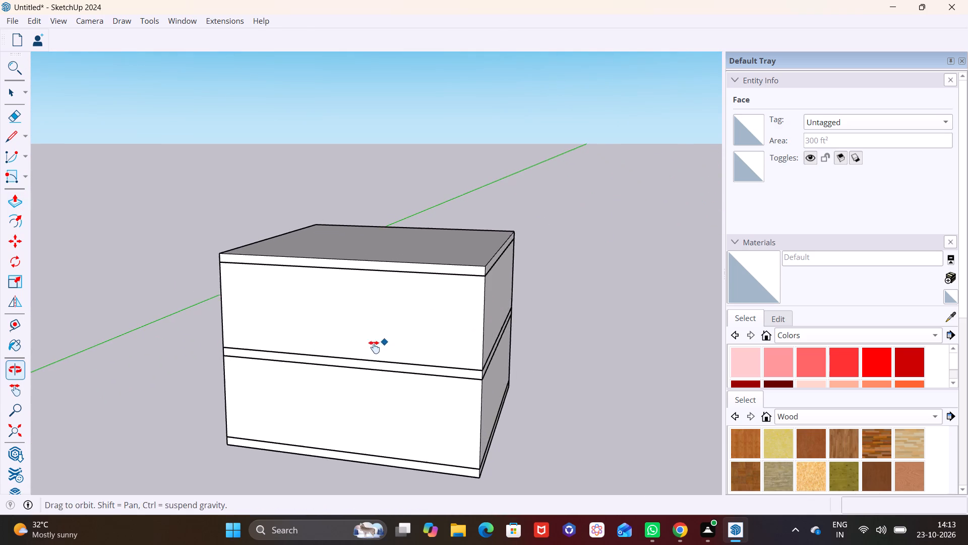
{"action": "middle_click_drag", "start_coordinate": [374, 347], "coordinate": [374, 348], "text": "shift"}
{"action": "middle_click_drag", "start_coordinate": [426, 385], "coordinate": [456, 366]}
{"action": "scroll", "coordinate": [428, 356], "scroll_direction": "up", "scroll_amount": 2}
{"action": "scroll", "coordinate": [487, 366], "scroll_direction": "down", "scroll_amount": 3}
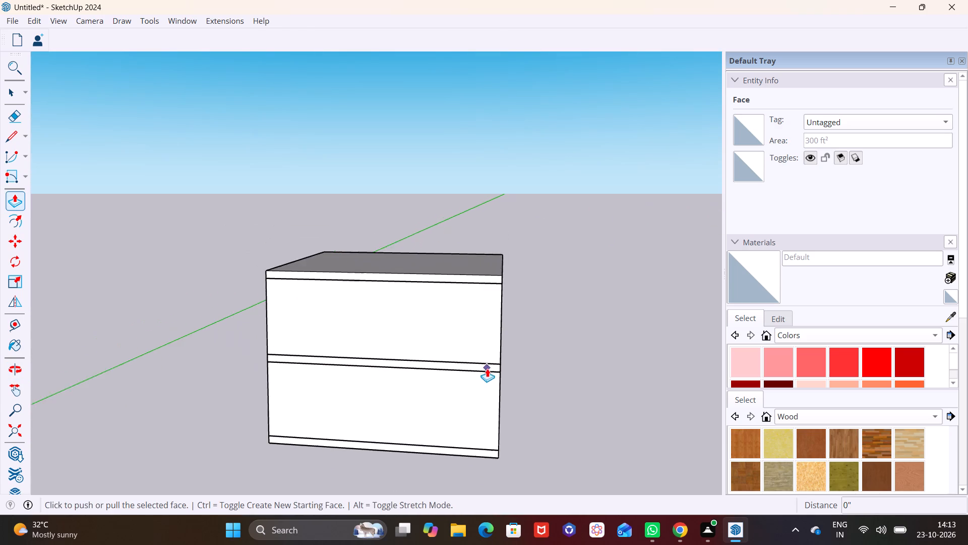
{"action": "scroll", "coordinate": [487, 368], "scroll_direction": "down", "scroll_amount": 2}
{"action": "middle_click_drag", "start_coordinate": [462, 359], "coordinate": [492, 352]}
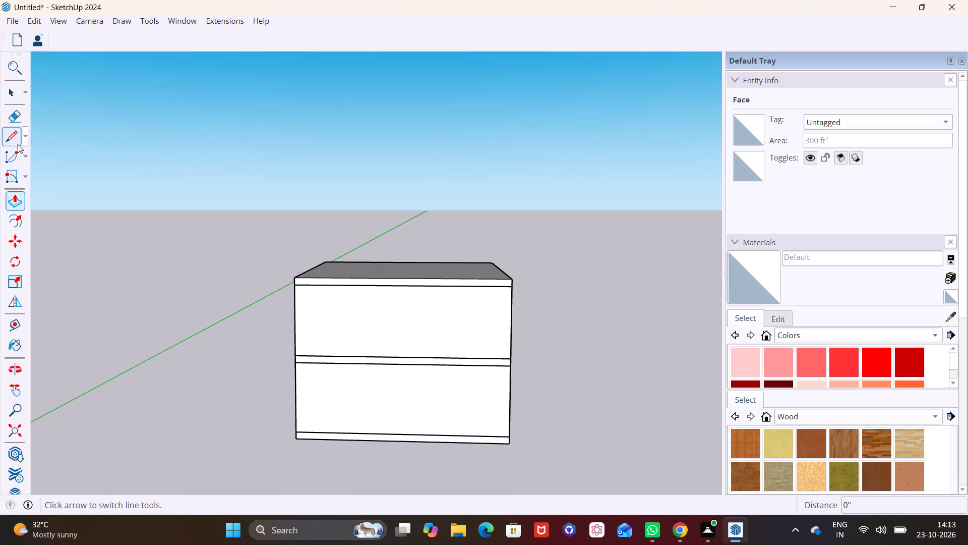
Draw a rectangle about 1' 5" wide and 12' high at the upper storey's outer corner, from roof-slab top to middle-slab bottom.
{"action": "left_click", "coordinate": [27, 173]}
{"action": "left_click", "coordinate": [35, 195]}
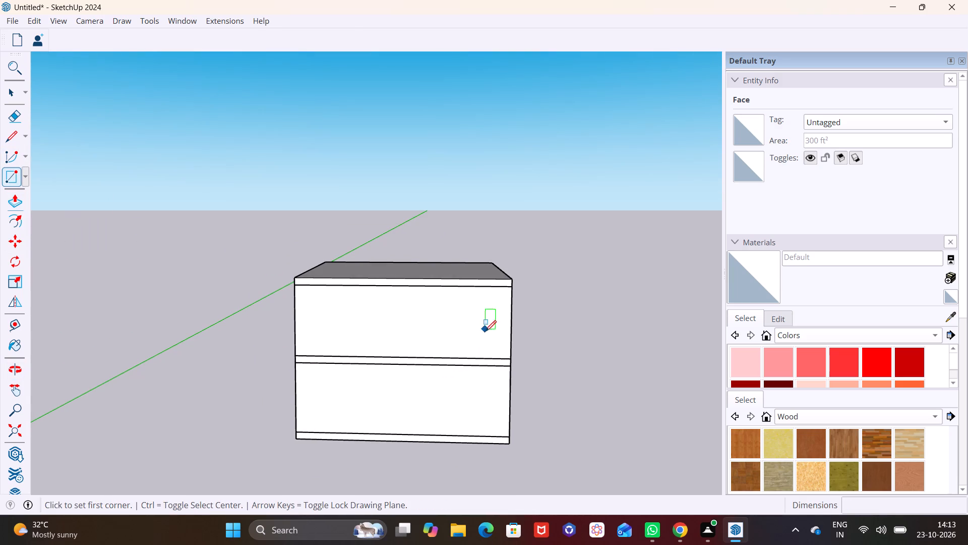
{"action": "scroll", "coordinate": [485, 346], "scroll_direction": "up", "scroll_amount": 3}
{"action": "middle_click_drag", "start_coordinate": [468, 346], "coordinate": [400, 345], "text": "shift"}
{"action": "scroll", "coordinate": [435, 357], "scroll_direction": "up", "scroll_amount": 1}
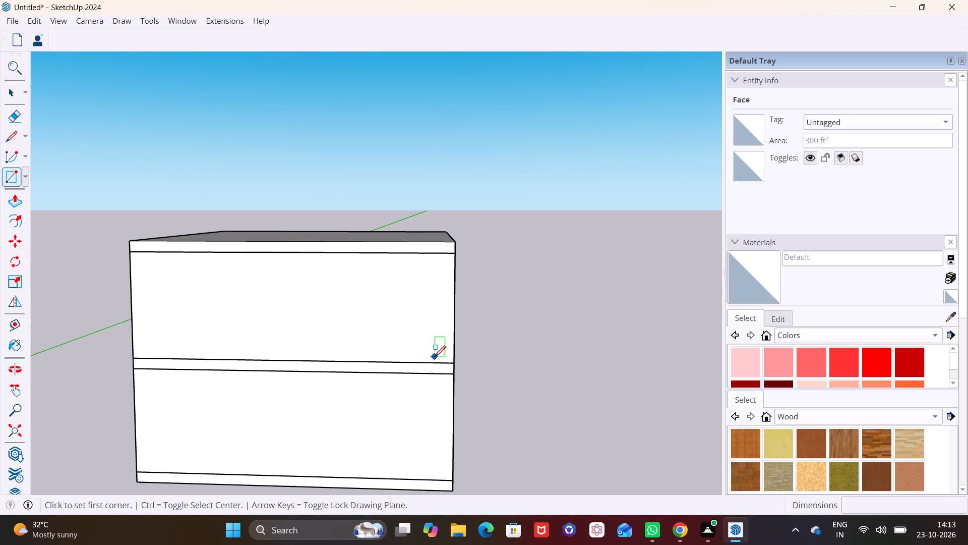
{"action": "left_click", "coordinate": [453, 245]}
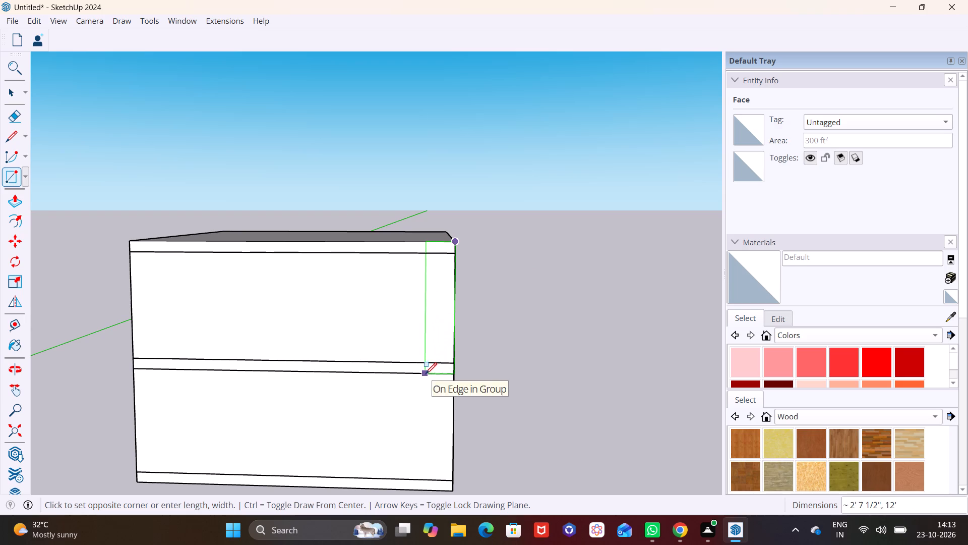
{"action": "left_click", "coordinate": [439, 375]}
Push/Pull the tall wall part of the corner strip outward about 3' 7".
{"action": "key", "text": "space"}
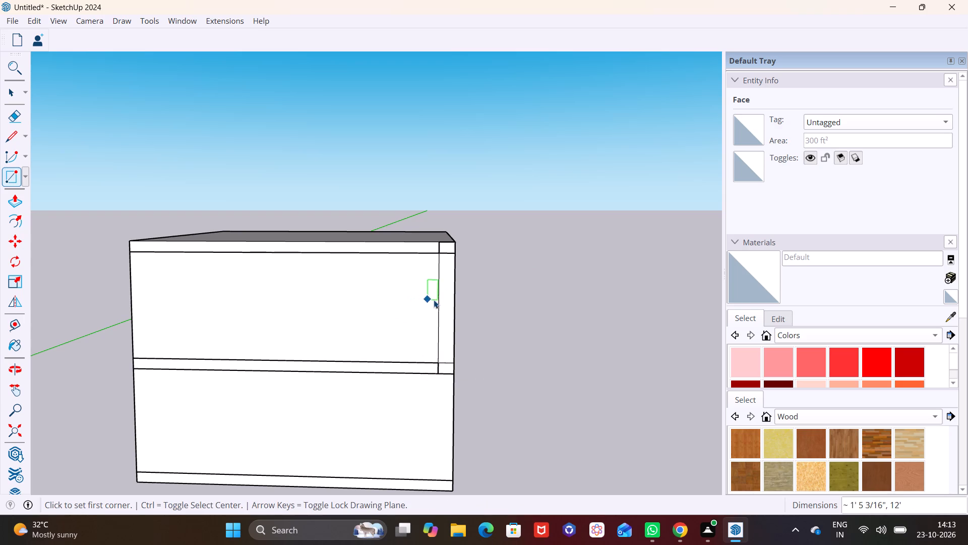
{"action": "left_click", "coordinate": [445, 307]}
{"action": "left_click", "coordinate": [18, 201]}
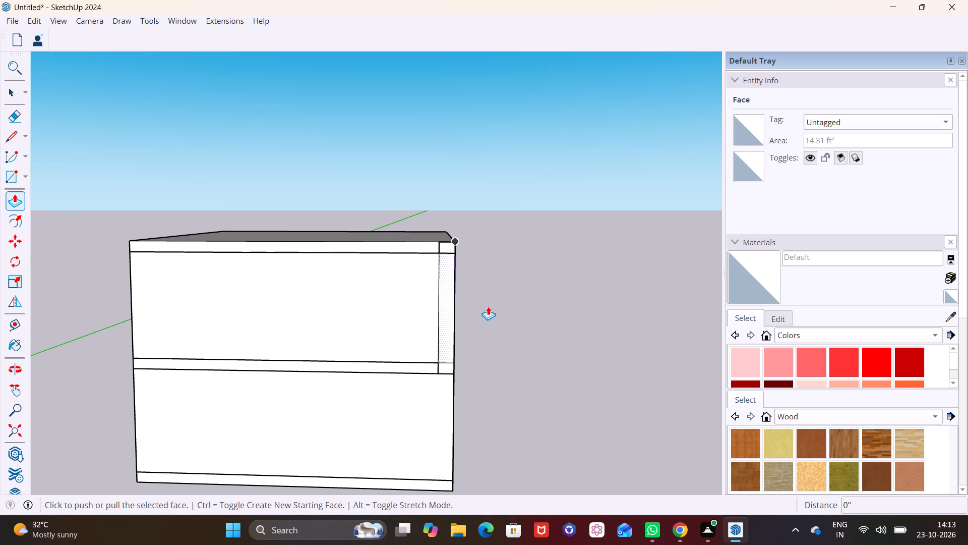
{"action": "left_click", "coordinate": [448, 309]}
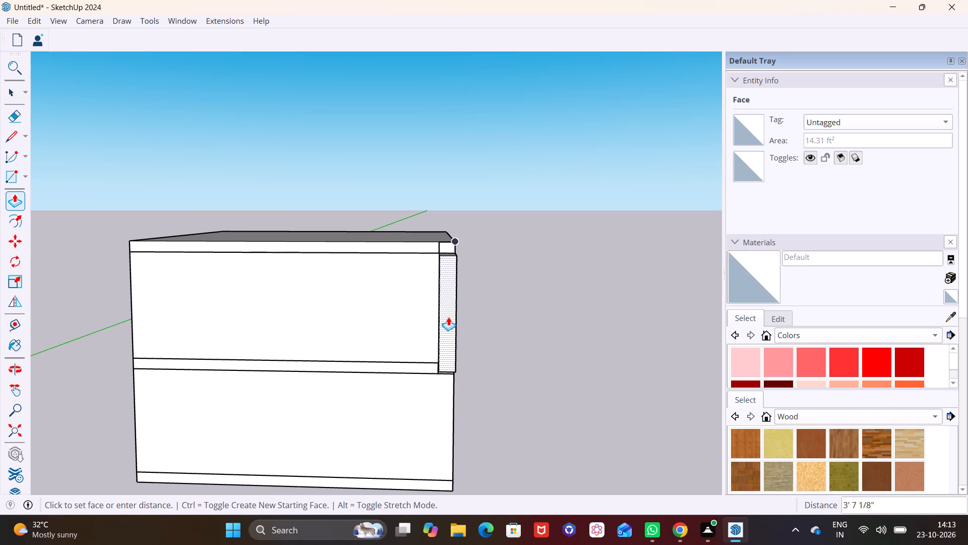
{"action": "left_click", "coordinate": [448, 317]}
Push/Pull the projecting strip's front face back toward the wall by about 2' 5".
{"action": "middle_click_drag", "start_coordinate": [433, 359], "coordinate": [288, 398]}
{"action": "scroll", "coordinate": [340, 323], "scroll_direction": "up", "scroll_amount": 2}
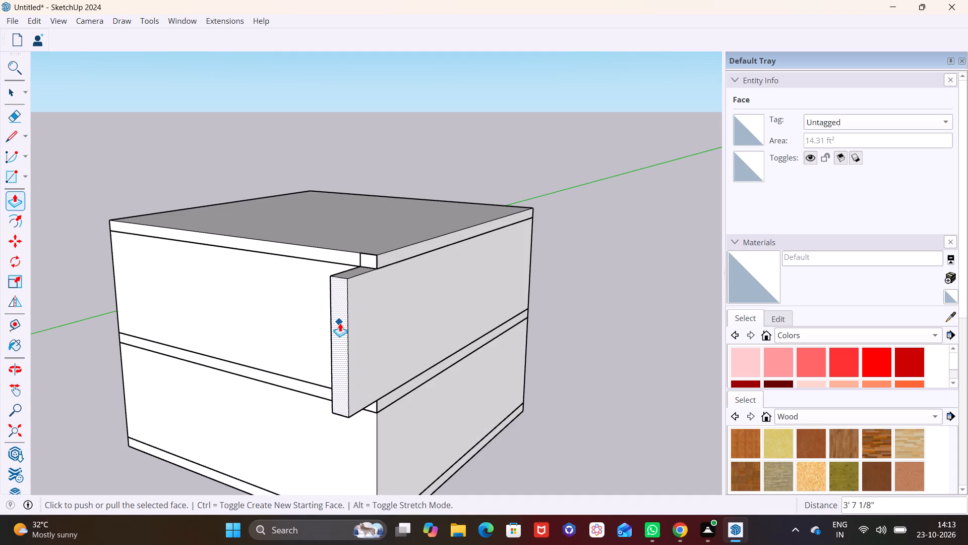
{"action": "left_click", "coordinate": [340, 323]}
{"action": "left_click", "coordinate": [359, 315]}
Push/Pull the top face of the projecting corner strip up 1' to the top of the roof slab.
{"action": "middle_click_drag", "start_coordinate": [392, 320], "coordinate": [334, 264]}
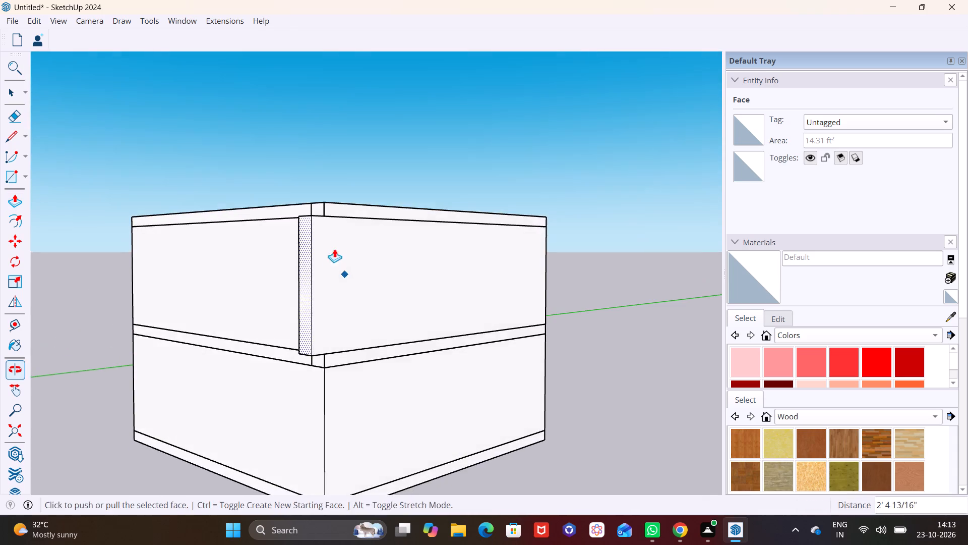
{"action": "middle_click_drag", "start_coordinate": [336, 242], "coordinate": [323, 366]}
{"action": "scroll", "coordinate": [308, 347], "scroll_direction": "up", "scroll_amount": 10}
{"action": "middle_click_drag", "start_coordinate": [335, 342], "coordinate": [510, 345]}
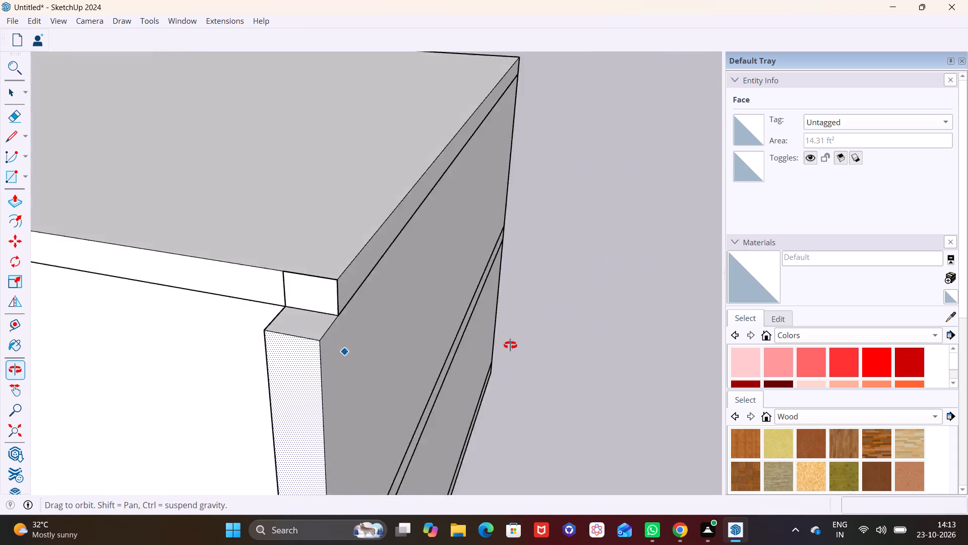
{"action": "middle_click_drag", "start_coordinate": [510, 345], "coordinate": [554, 342]}
{"action": "scroll", "coordinate": [439, 351], "scroll_direction": "down", "scroll_amount": 6}
{"action": "middle_click_drag", "start_coordinate": [449, 353], "coordinate": [510, 321], "text": "shift"}
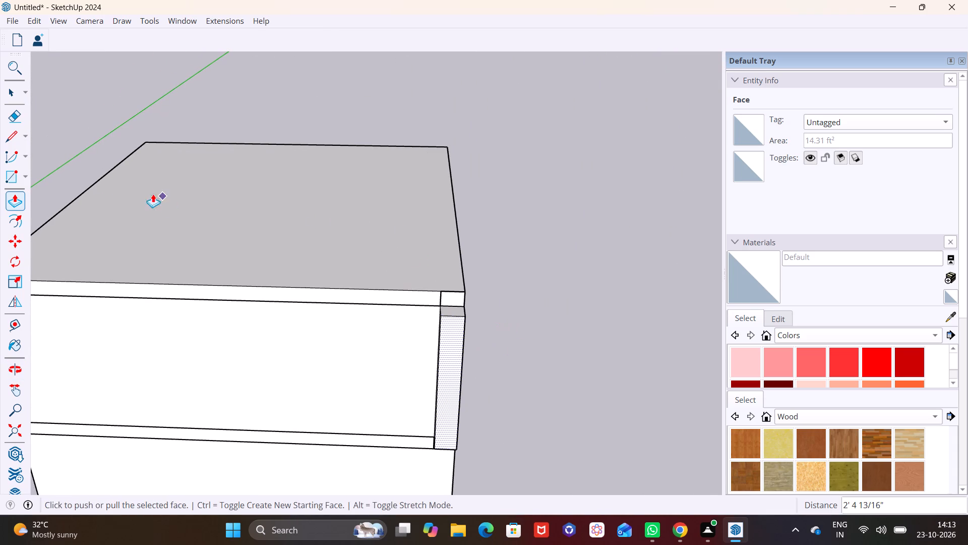
{"action": "left_click", "coordinate": [9, 90]}
{"action": "left_click", "coordinate": [457, 309]}
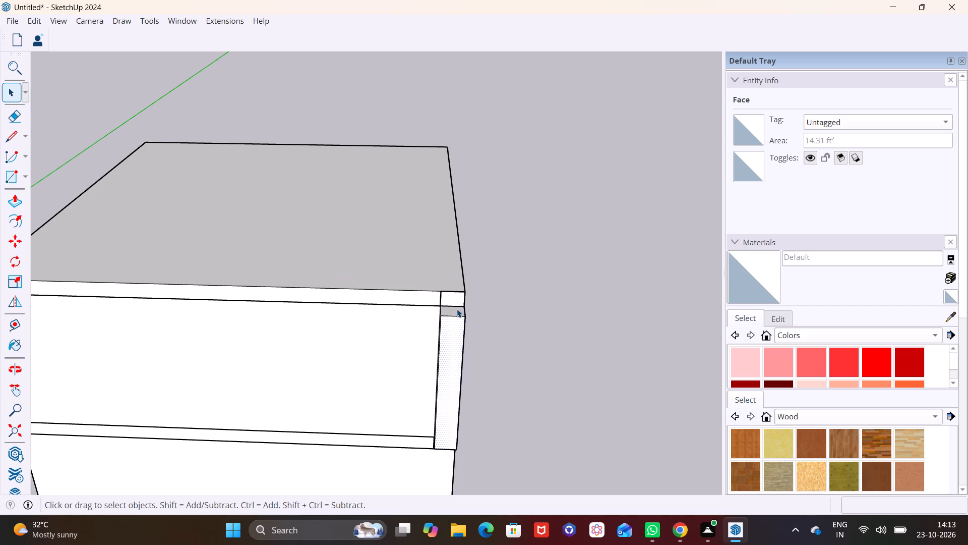
{"action": "left_click", "coordinate": [21, 193]}
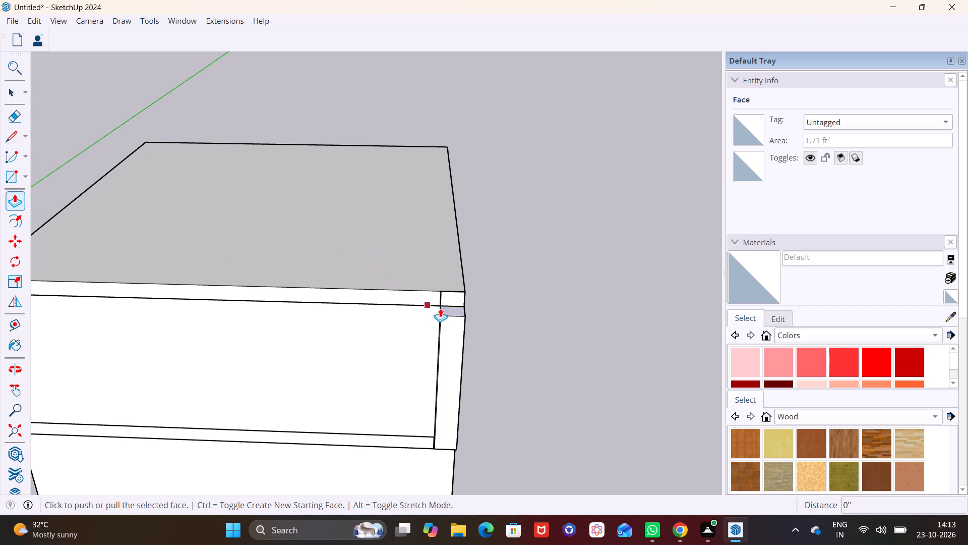
{"action": "left_click", "coordinate": [453, 312]}
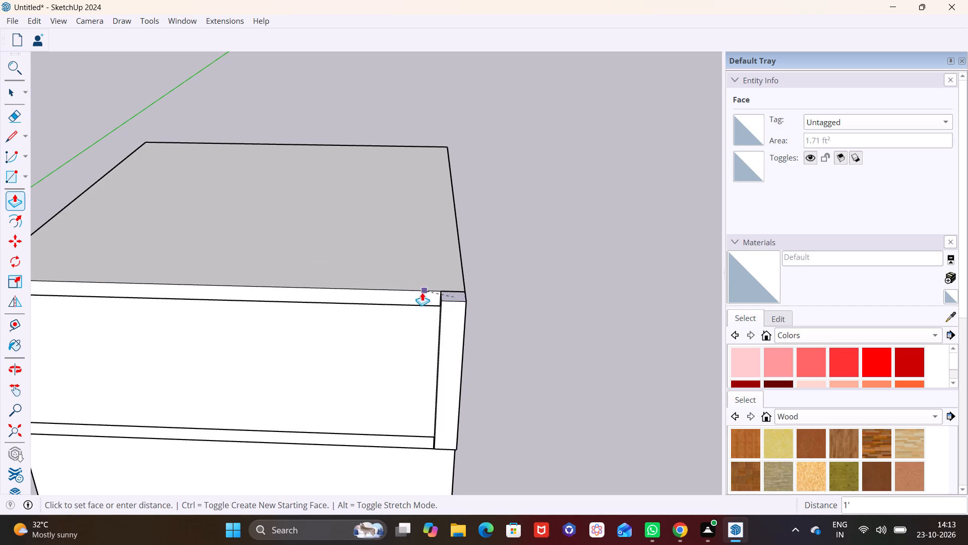
{"action": "left_click", "coordinate": [422, 292]}
Push/Pull the underside of the projecting corner strip down 1' to the bottom of the middle slab.
{"action": "middle_click_drag", "start_coordinate": [447, 383], "coordinate": [451, 305]}
{"action": "middle_click_drag", "start_coordinate": [484, 375], "coordinate": [459, 314]}
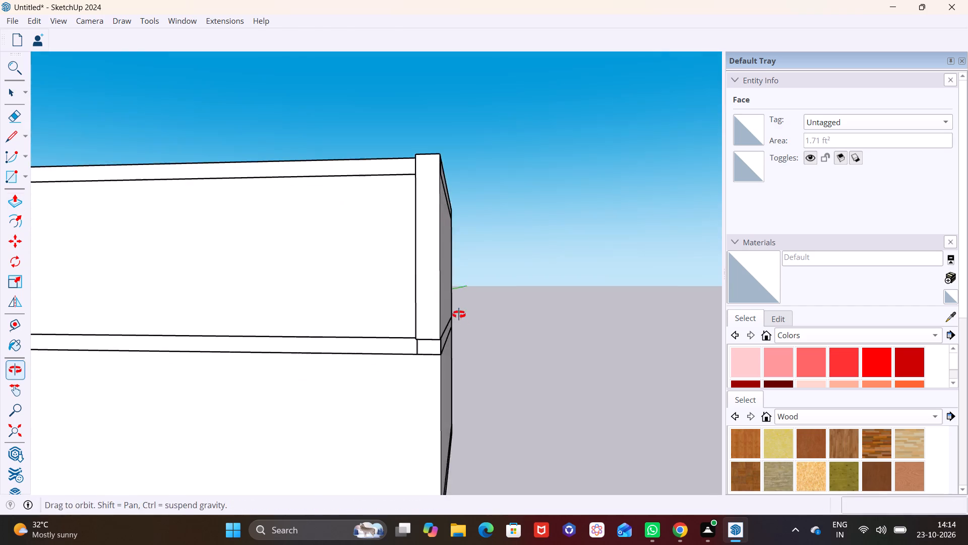
{"action": "middle_click_drag", "start_coordinate": [459, 314], "coordinate": [459, 314]}
{"action": "scroll", "coordinate": [422, 354], "scroll_direction": "up", "scroll_amount": 6}
{"action": "middle_click_drag", "start_coordinate": [477, 344], "coordinate": [454, 228]}
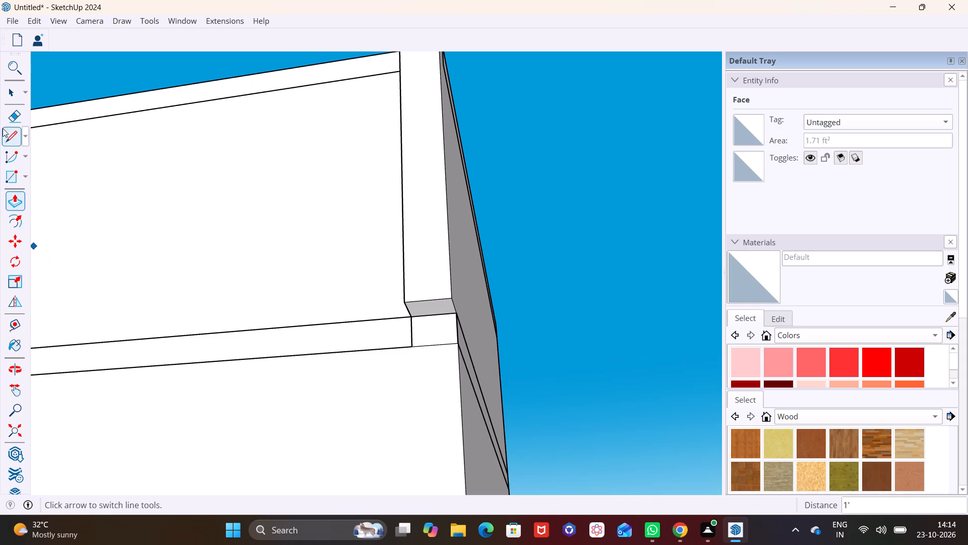
{"action": "left_click", "coordinate": [12, 101]}
{"action": "left_click", "coordinate": [428, 310]}
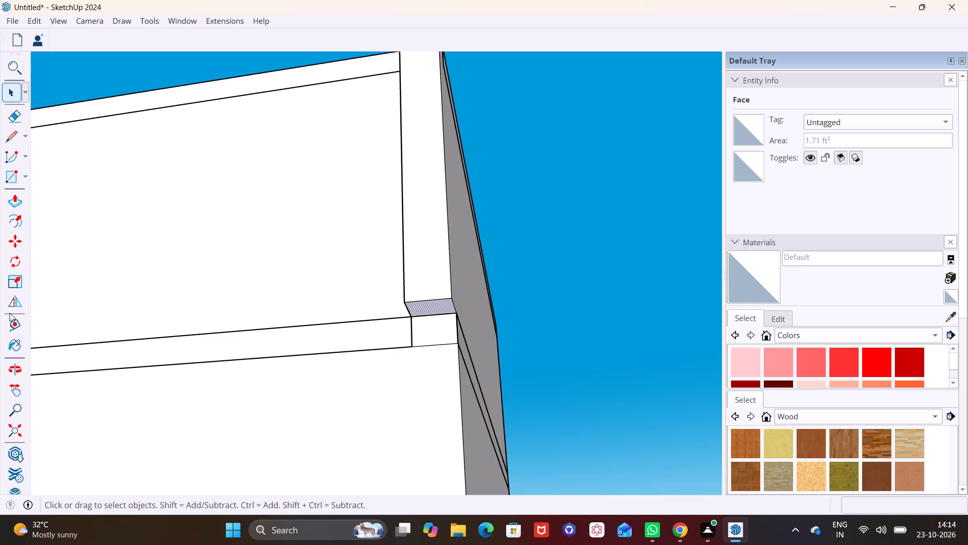
{"action": "left_click", "coordinate": [8, 206]}
{"action": "left_click", "coordinate": [437, 304]}
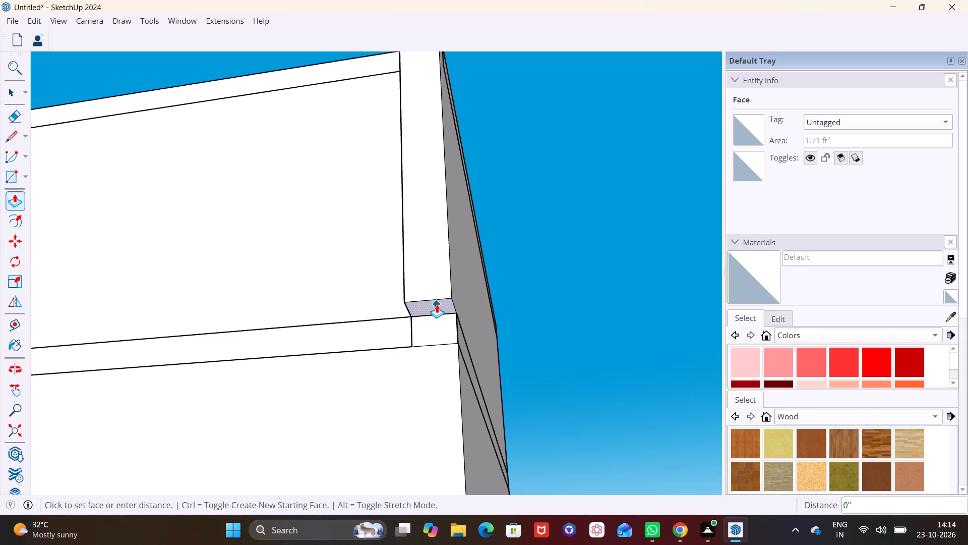
{"action": "left_click", "coordinate": [383, 348]}
Draw a line about 1' 2" long across the strip's inner side face, level with the top of the middle slab.
{"action": "scroll", "coordinate": [444, 363], "scroll_direction": "down", "scroll_amount": 6}
{"action": "middle_click_drag", "start_coordinate": [430, 305], "coordinate": [584, 509]}
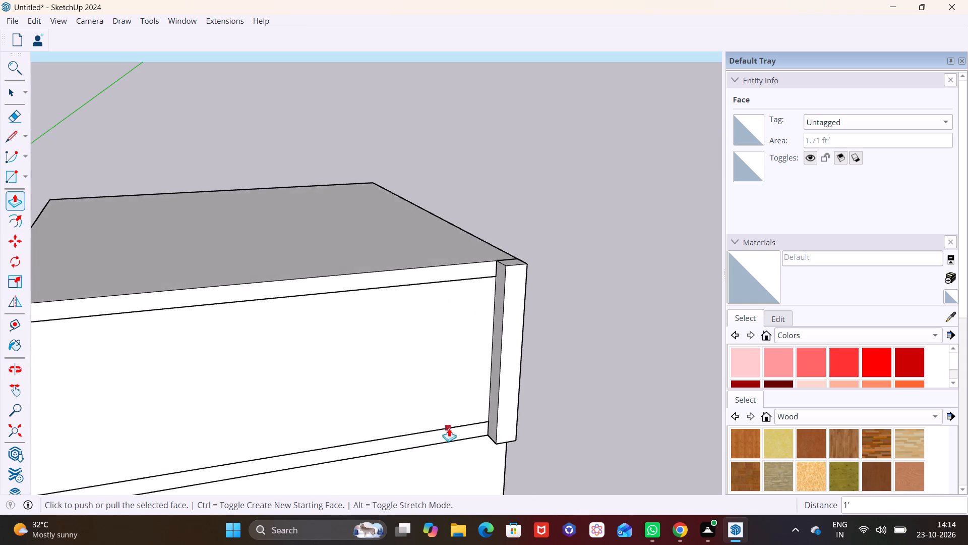
{"action": "scroll", "coordinate": [449, 427], "scroll_direction": "up", "scroll_amount": 5}
{"action": "middle_click_drag", "start_coordinate": [511, 427], "coordinate": [445, 341]}
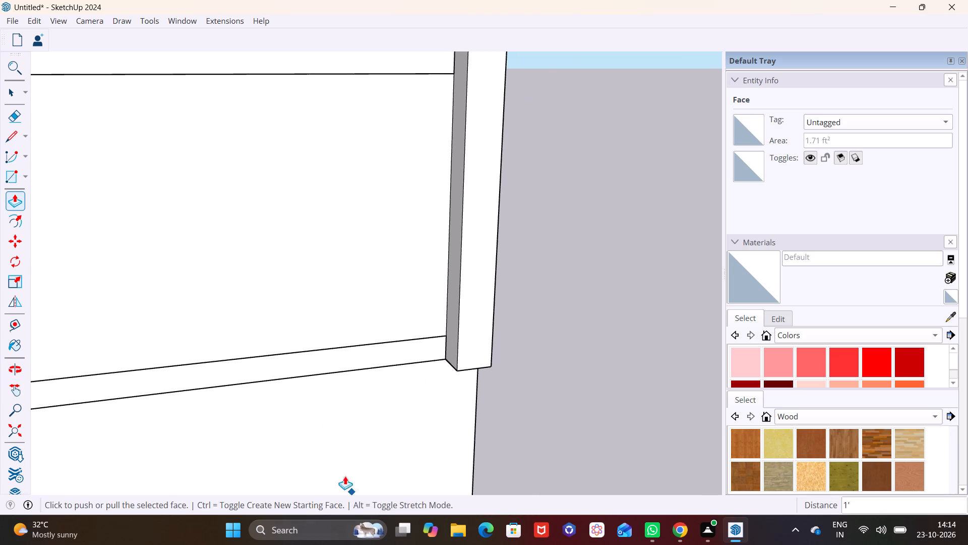
{"action": "scroll", "coordinate": [315, 369], "scroll_direction": "down", "scroll_amount": 2}
{"action": "middle_click_drag", "start_coordinate": [340, 339], "coordinate": [460, 353]}
{"action": "scroll", "coordinate": [500, 353], "scroll_direction": "up", "scroll_amount": 3}
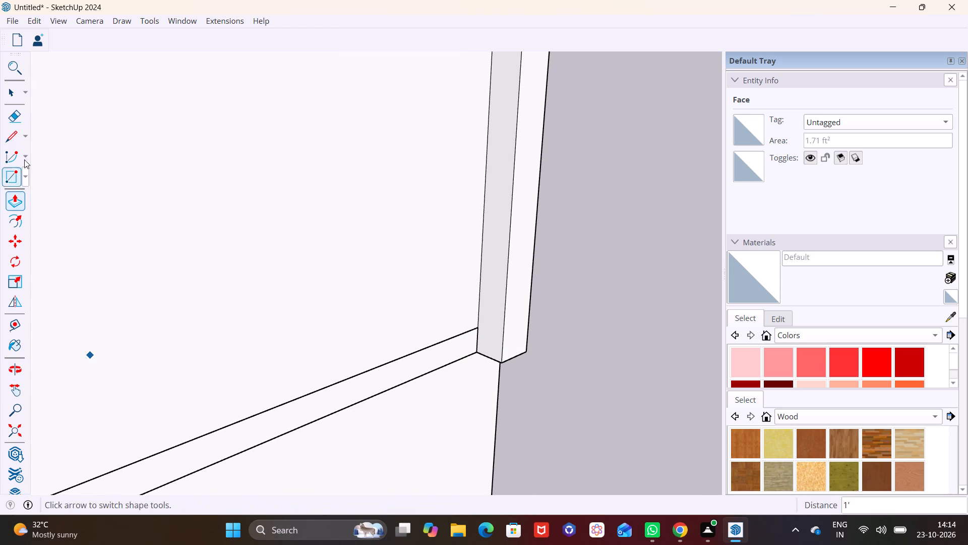
{"action": "left_click", "coordinate": [11, 135]}
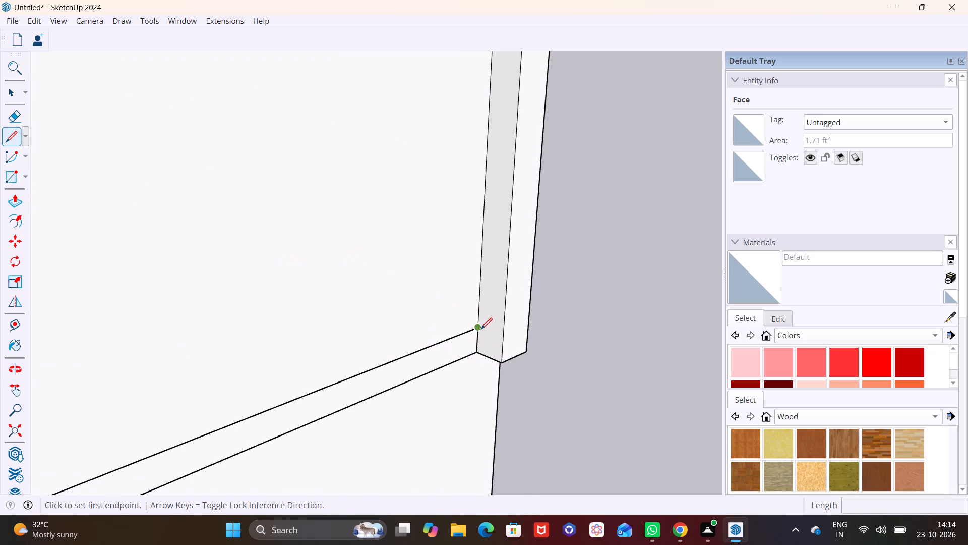
{"action": "left_click", "coordinate": [481, 329]}
{"action": "left_click", "coordinate": [503, 333]}
Push/Pull the small face at the strip's foot about 20' 6" along the middle slab to form a horizontal band.
{"action": "key", "text": "space"}
{"action": "left_click", "coordinate": [481, 348]}
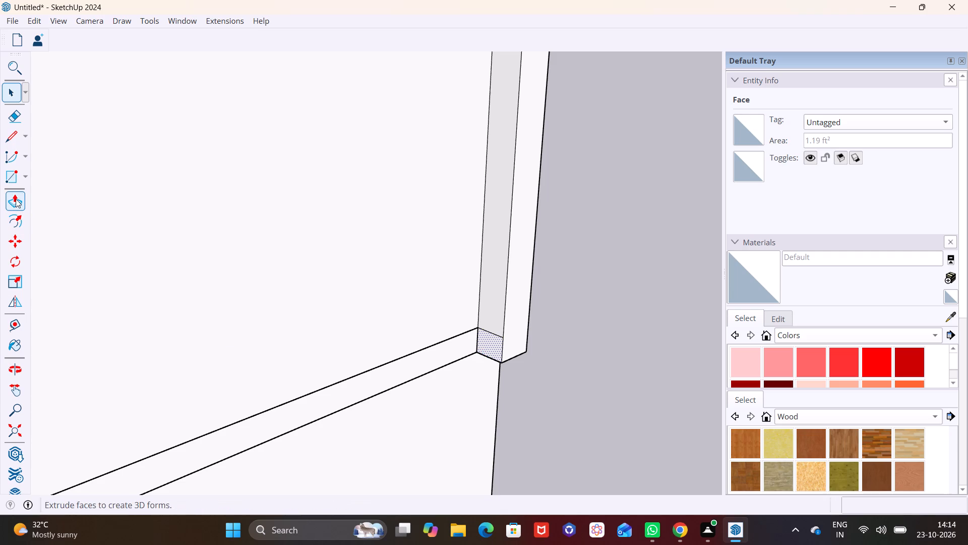
{"action": "left_click", "coordinate": [16, 199]}
{"action": "left_click", "coordinate": [487, 344]}
{"action": "scroll", "coordinate": [280, 391], "scroll_direction": "down", "scroll_amount": 4}
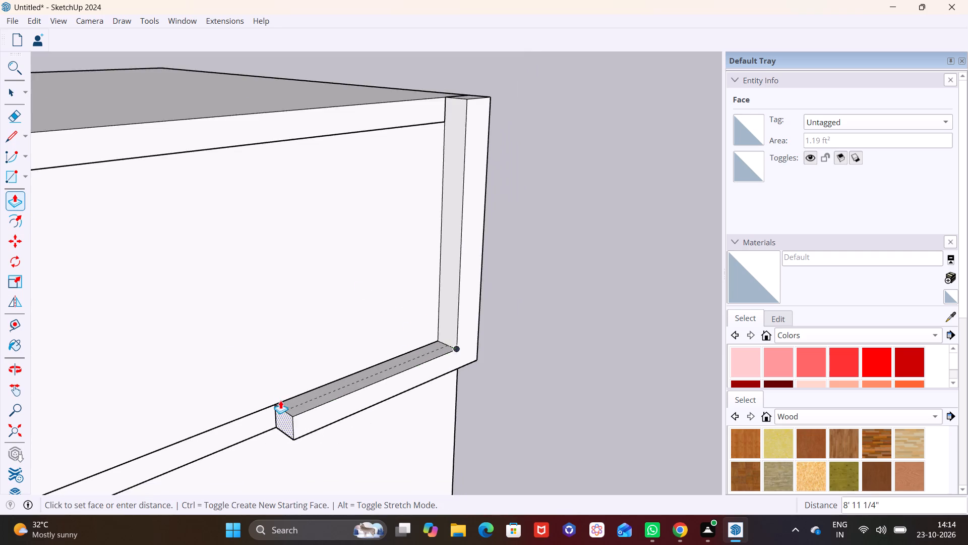
{"action": "scroll", "coordinate": [280, 400], "scroll_direction": "down", "scroll_amount": 7}
{"action": "middle_click_drag", "start_coordinate": [279, 416], "coordinate": [421, 322], "text": "shift"}
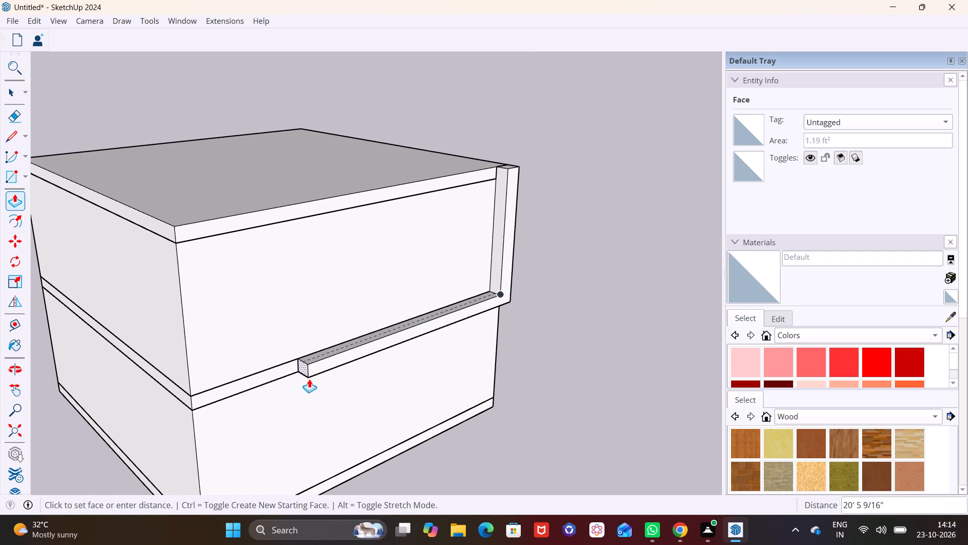
{"action": "left_click", "coordinate": [309, 379]}
{"action": "middle_click_drag", "start_coordinate": [455, 393], "coordinate": [158, 372]}
{"action": "middle_click_drag", "start_coordinate": [283, 332], "coordinate": [193, 370]}
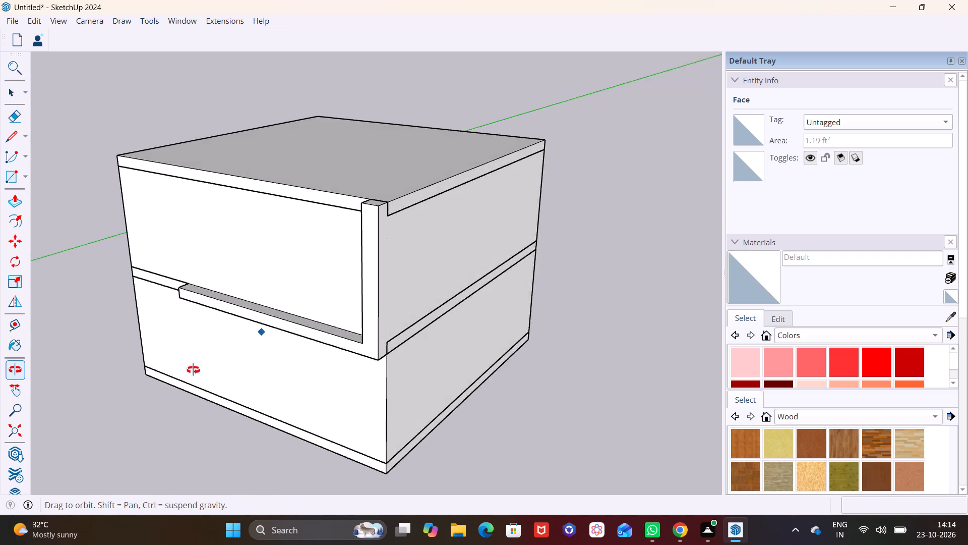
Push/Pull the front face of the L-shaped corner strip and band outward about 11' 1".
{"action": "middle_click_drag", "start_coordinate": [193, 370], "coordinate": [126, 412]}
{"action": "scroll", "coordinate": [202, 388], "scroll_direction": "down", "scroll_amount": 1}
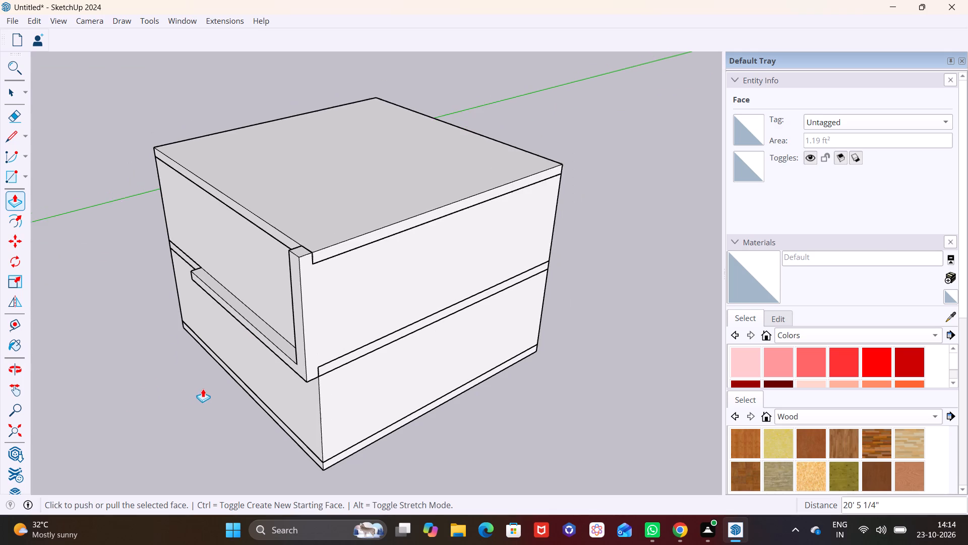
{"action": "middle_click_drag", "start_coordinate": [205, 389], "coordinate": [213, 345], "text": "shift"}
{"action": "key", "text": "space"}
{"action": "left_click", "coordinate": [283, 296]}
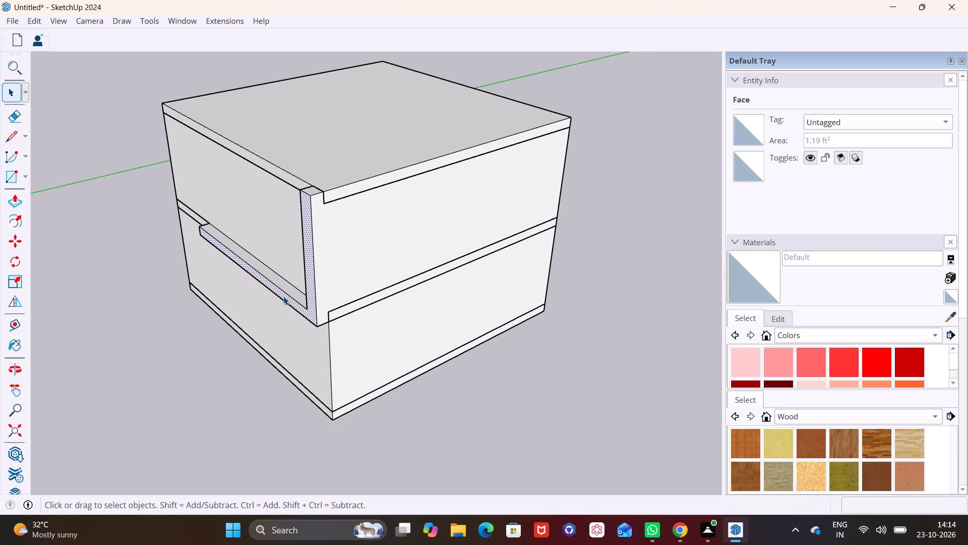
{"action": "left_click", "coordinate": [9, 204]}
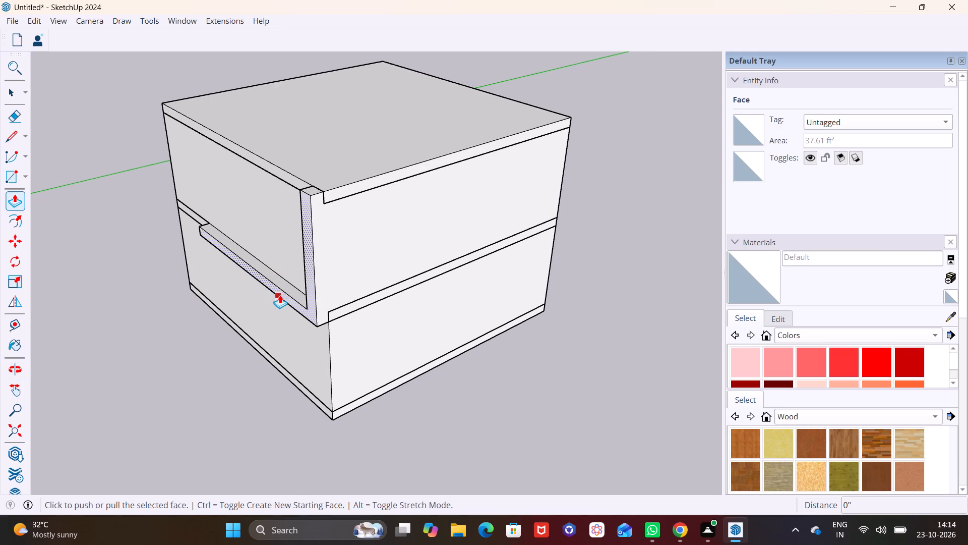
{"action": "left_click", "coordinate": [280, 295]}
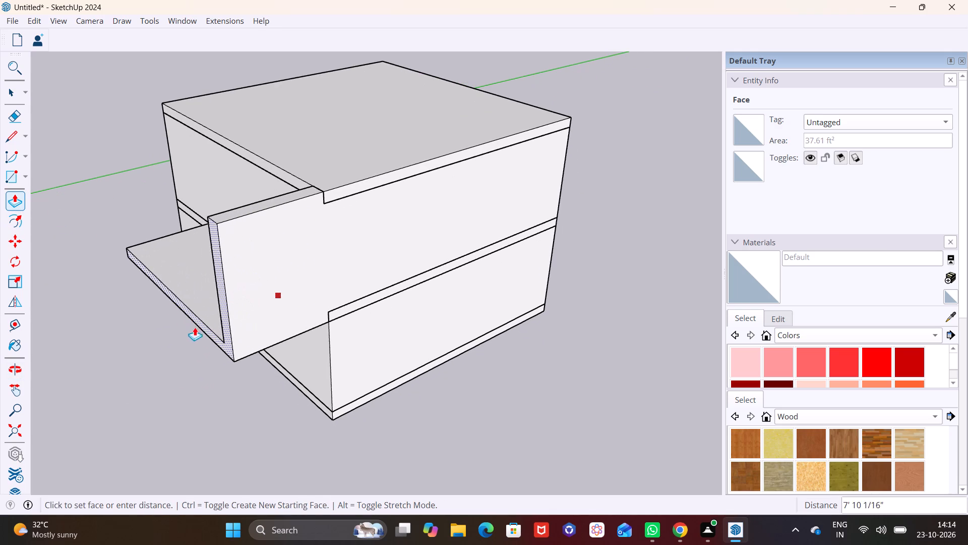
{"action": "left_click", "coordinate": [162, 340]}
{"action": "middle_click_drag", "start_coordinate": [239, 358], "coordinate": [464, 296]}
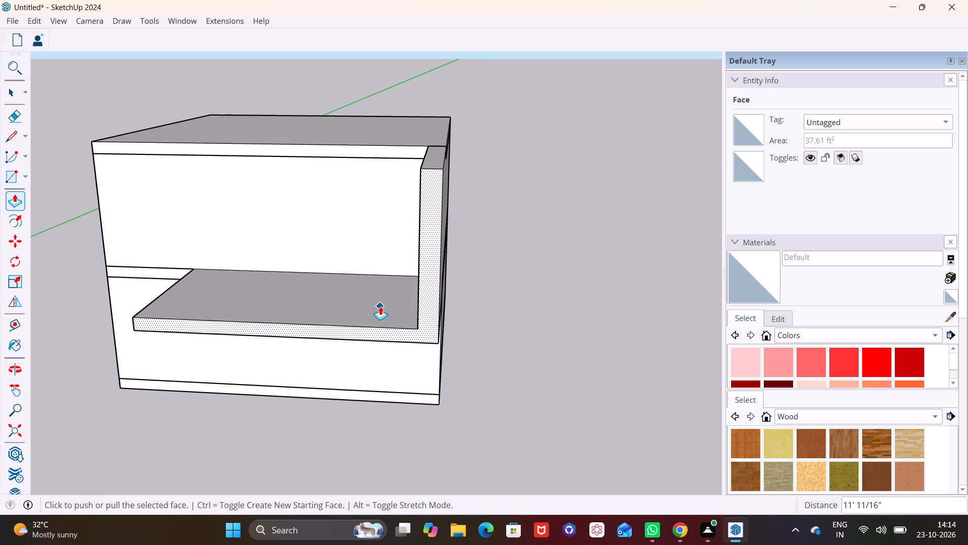
Undo the outward extrusion and all the earlier strip and band work, back to the plain two-storey block.
{"action": "scroll", "coordinate": [382, 305], "scroll_direction": "down", "scroll_amount": 1}
{"action": "key", "text": "ctrl+z"}
{"action": "key", "text": "ctrl+z"}
{"action": "key", "text": "ctrl+z"}
{"action": "key", "text": "ctrl+z"}
{"action": "key", "text": "ctrl+z"}
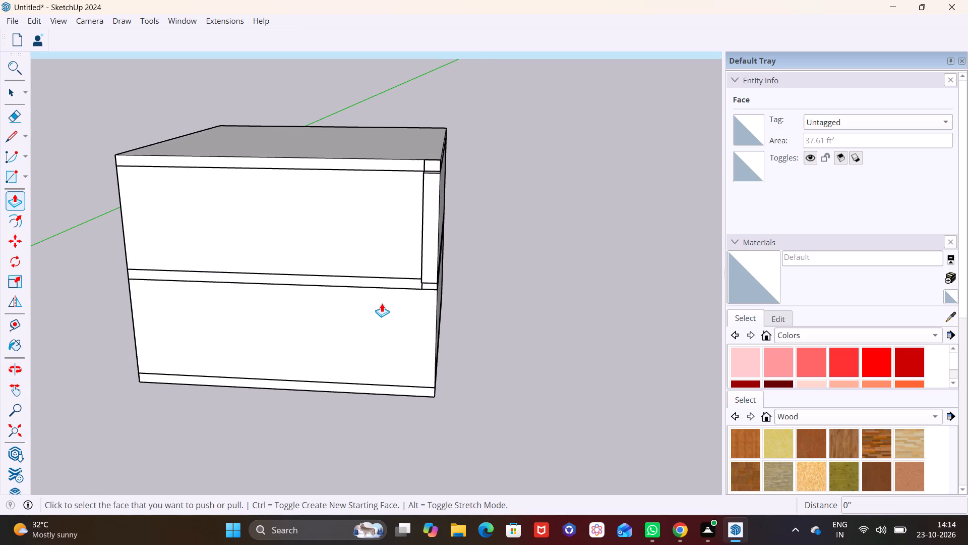
{"action": "key", "text": "ctrl+z"}
{"action": "key", "text": "ctrl+z"}
{"action": "key", "text": "ctrl+z"}
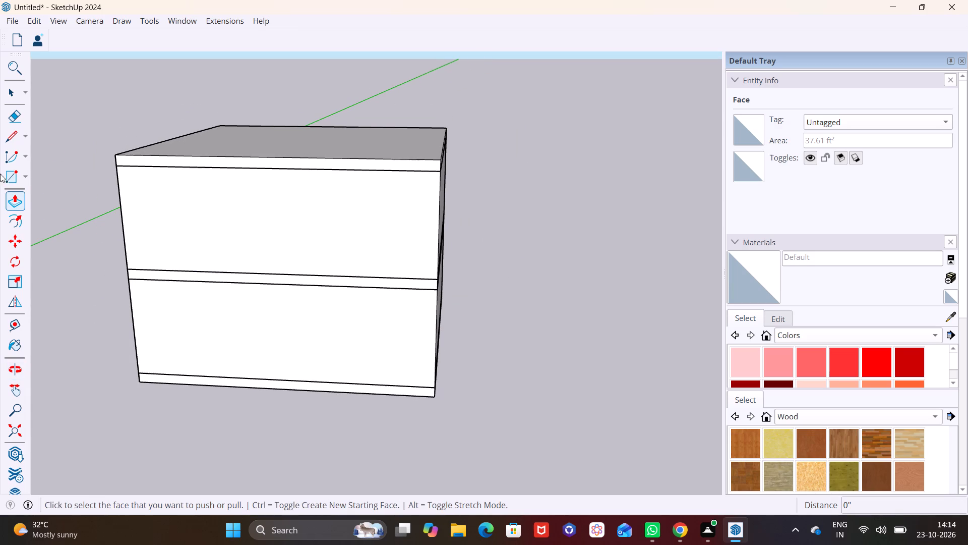
Draw a rectangle of about 9.3 ft² on the middle slab's front edge, starting at the building corner and spanning the slab's full height.
{"action": "left_click", "coordinate": [23, 173]}
{"action": "left_click", "coordinate": [27, 198]}
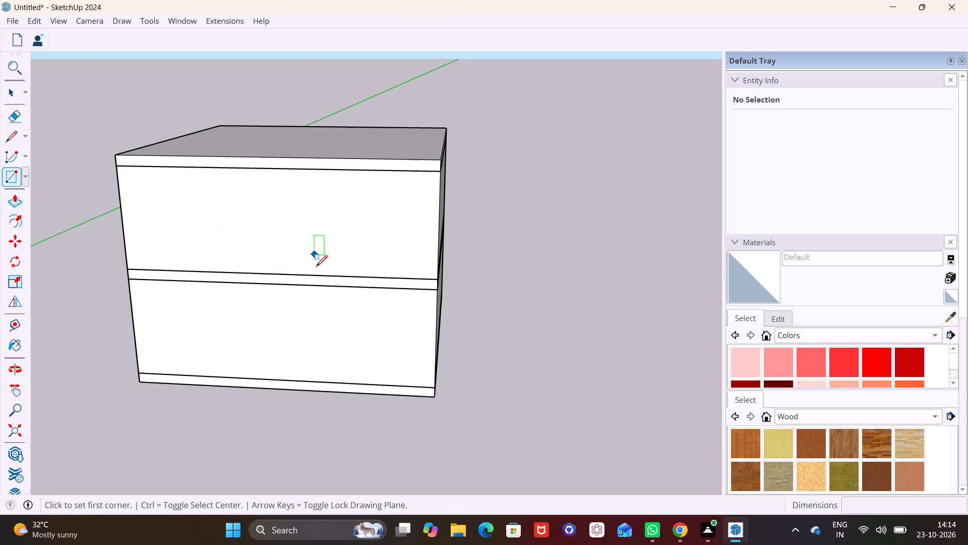
{"action": "scroll", "coordinate": [316, 291], "scroll_direction": "up", "scroll_amount": 3}
{"action": "left_click", "coordinate": [482, 272]}
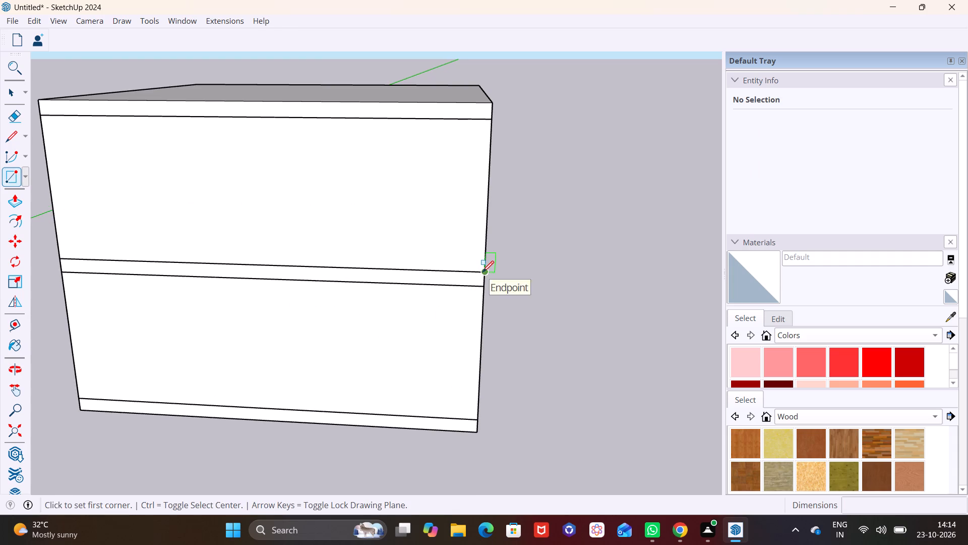
{"action": "left_click", "coordinate": [347, 285]}
{"action": "key", "text": "space"}
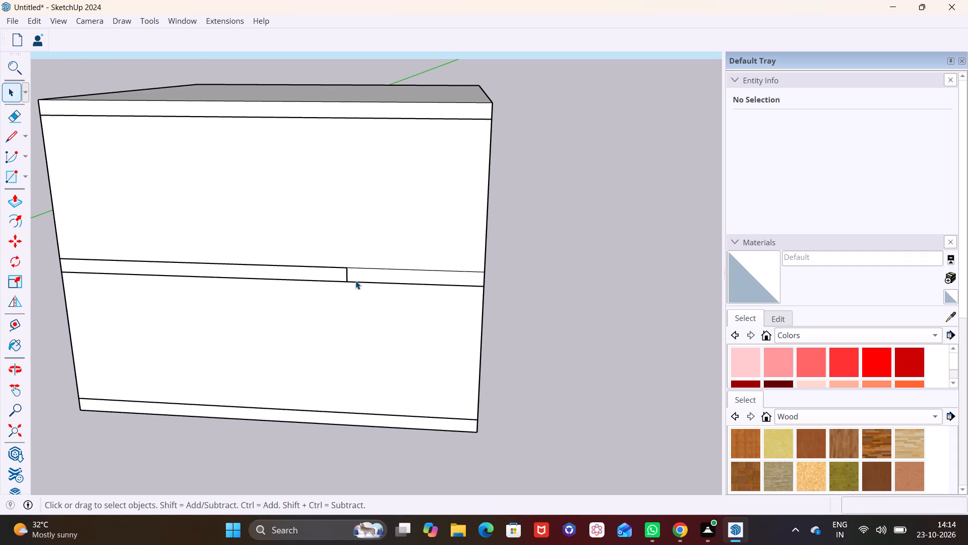
Push/Pull the new rectangle on the middle slab outward about 16' to form a projecting ledge.
{"action": "left_click", "coordinate": [377, 274]}
{"action": "left_click", "coordinate": [14, 203]}
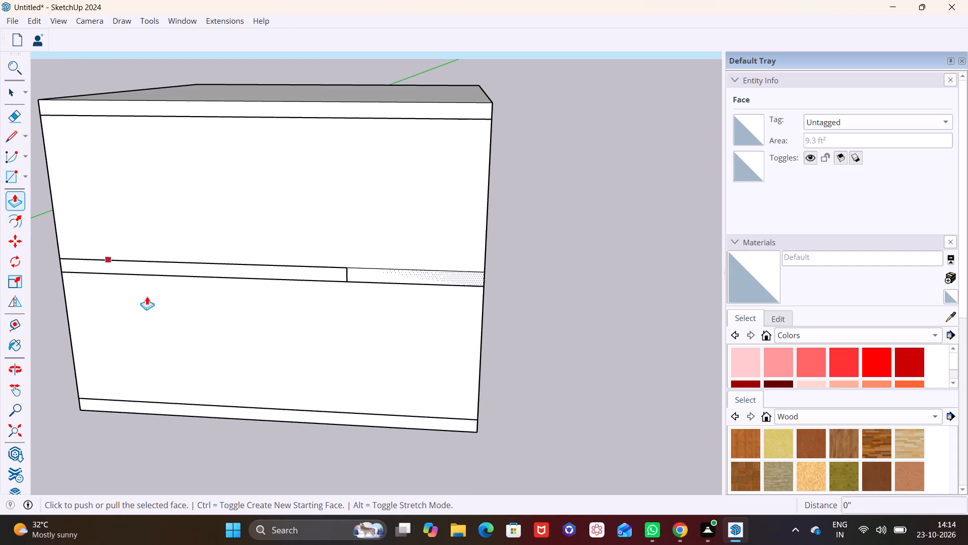
{"action": "left_click", "coordinate": [383, 275]}
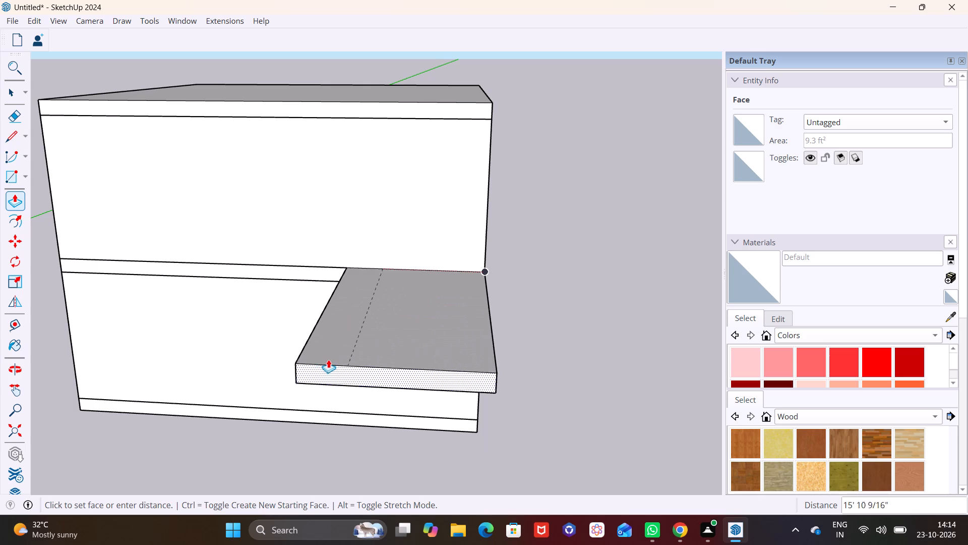
{"action": "left_click", "coordinate": [327, 363]}
Push the ledge's front face back toward the building by about 9'.
{"action": "middle_click_drag", "start_coordinate": [572, 353], "coordinate": [286, 351]}
{"action": "scroll", "coordinate": [285, 347], "scroll_direction": "down", "scroll_amount": 4}
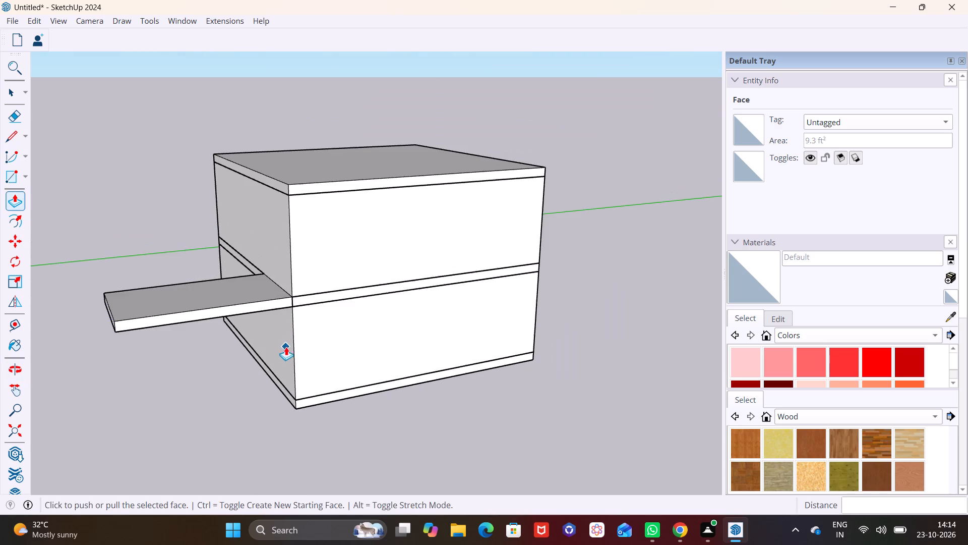
{"action": "middle_click_drag", "start_coordinate": [245, 338], "coordinate": [317, 348]}
{"action": "scroll", "coordinate": [240, 345], "scroll_direction": "up", "scroll_amount": 4}
{"action": "left_click", "coordinate": [124, 357]}
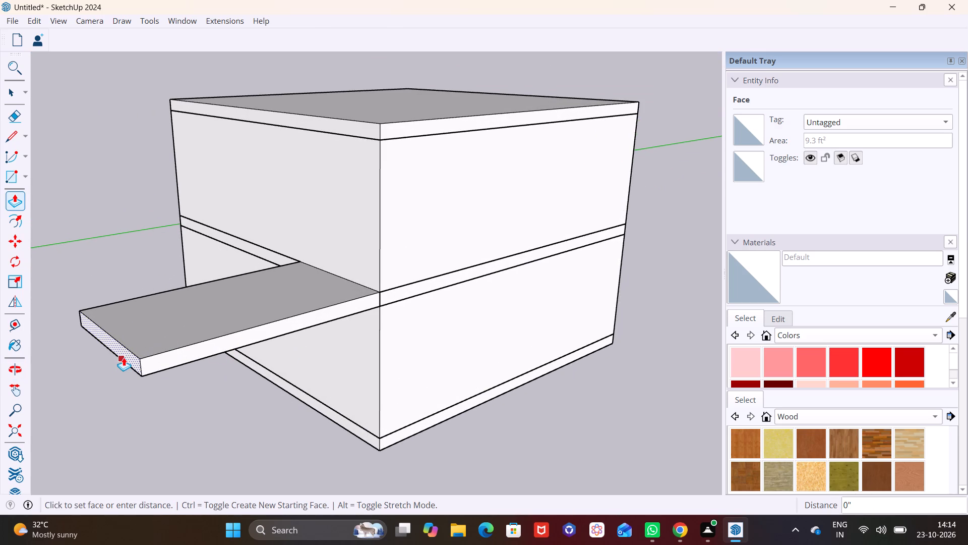
{"action": "left_click", "coordinate": [261, 317]}
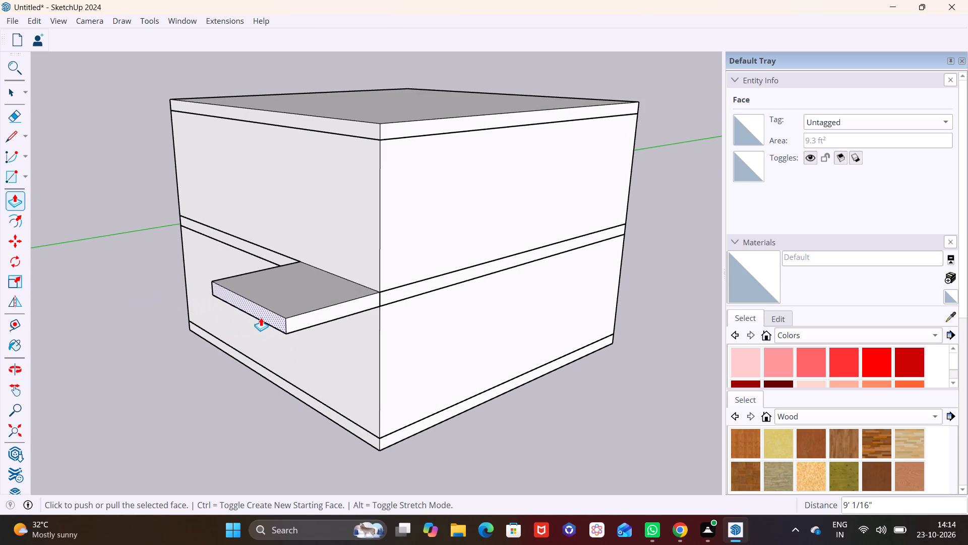
{"action": "key", "text": "space"}
{"action": "left_click", "coordinate": [509, 428]}
Push/Pull the ledge's front face outward about 1' 11".
{"action": "middle_click_drag", "start_coordinate": [235, 313], "coordinate": [236, 312]}
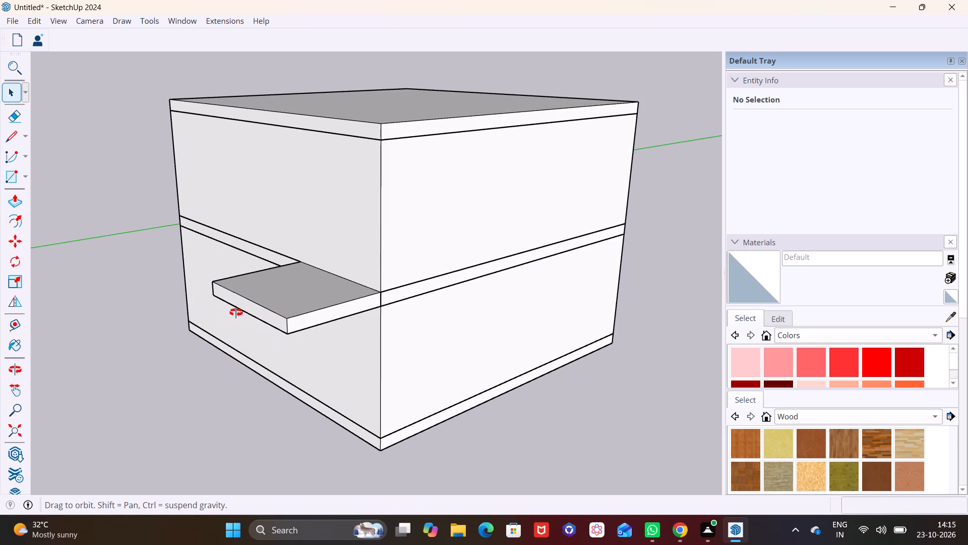
{"action": "middle_click_drag", "start_coordinate": [236, 312], "coordinate": [342, 357]}
{"action": "left_click", "coordinate": [342, 359]}
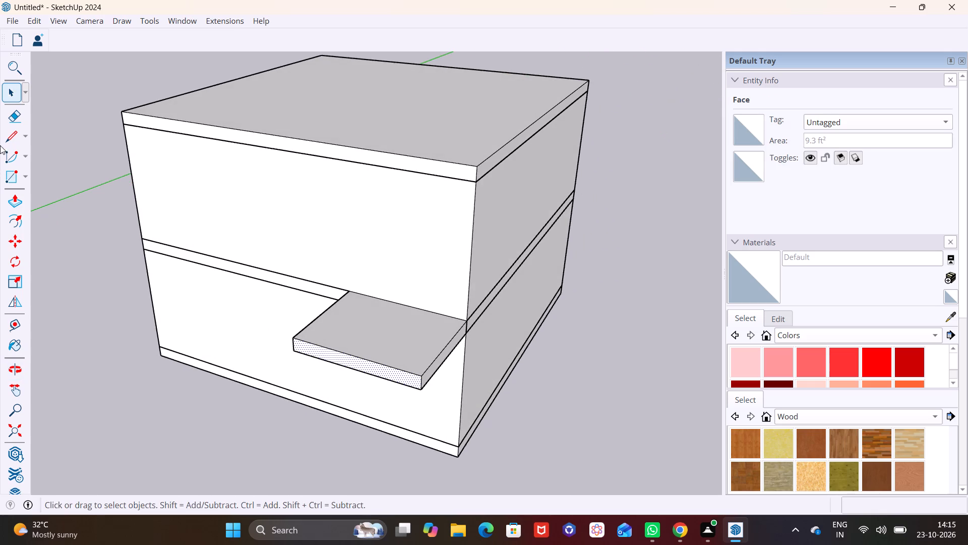
{"action": "left_click", "coordinate": [21, 198]}
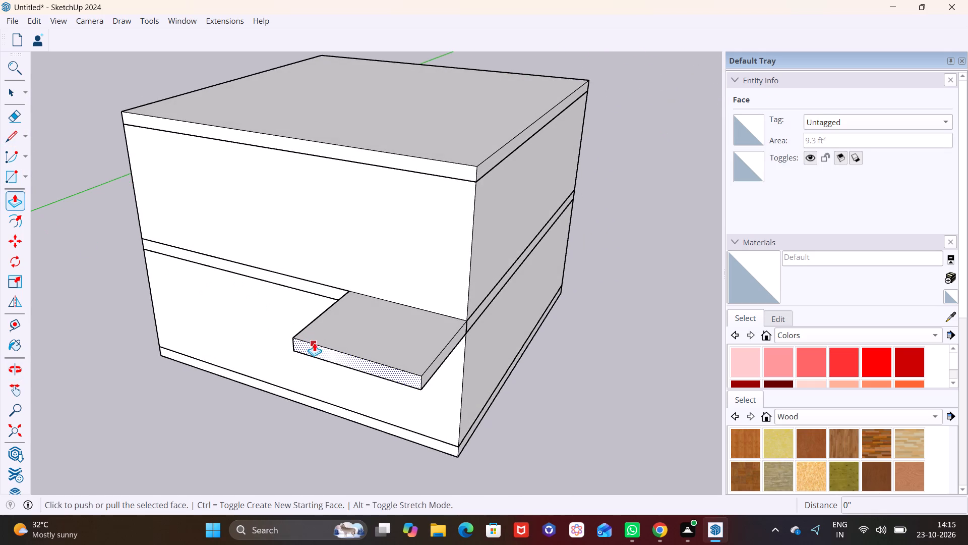
{"action": "left_click", "coordinate": [314, 346]}
{"action": "left_click", "coordinate": [299, 360]}
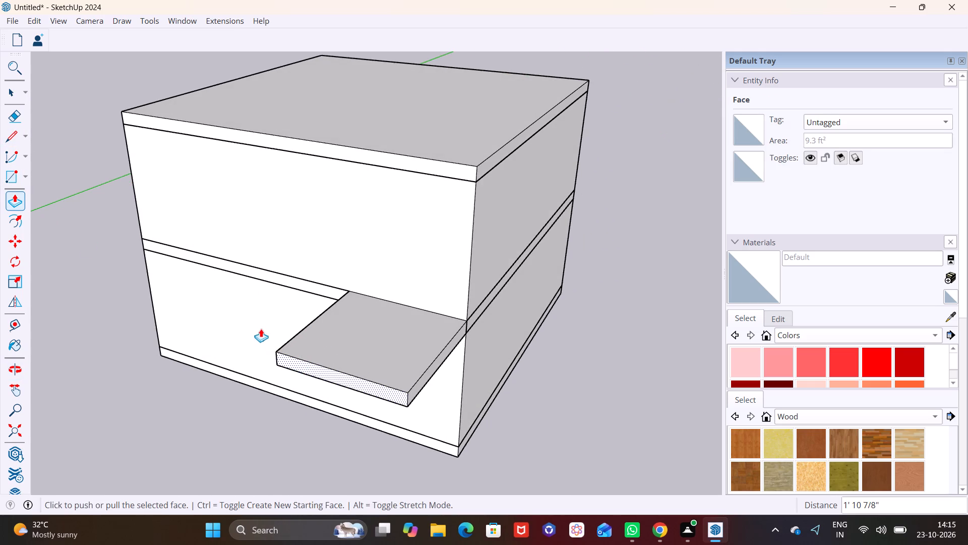
Push/Pull the ledge's inner end face about 12' along the facade to lengthen the ledge.
{"action": "middle_click_drag", "start_coordinate": [261, 322], "coordinate": [546, 350]}
{"action": "scroll", "coordinate": [491, 348], "scroll_direction": "up", "scroll_amount": 4}
{"action": "middle_click_drag", "start_coordinate": [486, 347], "coordinate": [328, 302]}
{"action": "left_click", "coordinate": [6, 87]}
{"action": "left_click", "coordinate": [355, 248]}
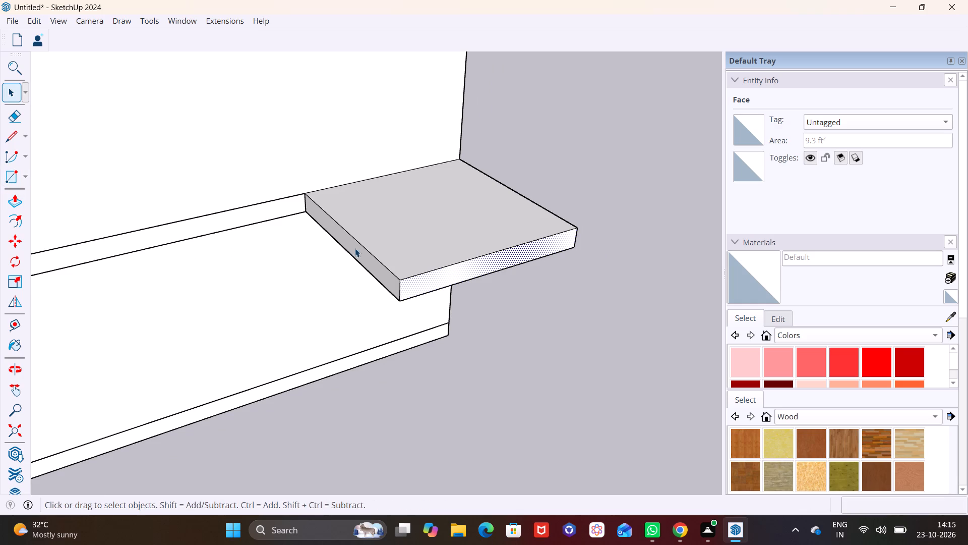
{"action": "left_click", "coordinate": [11, 203]}
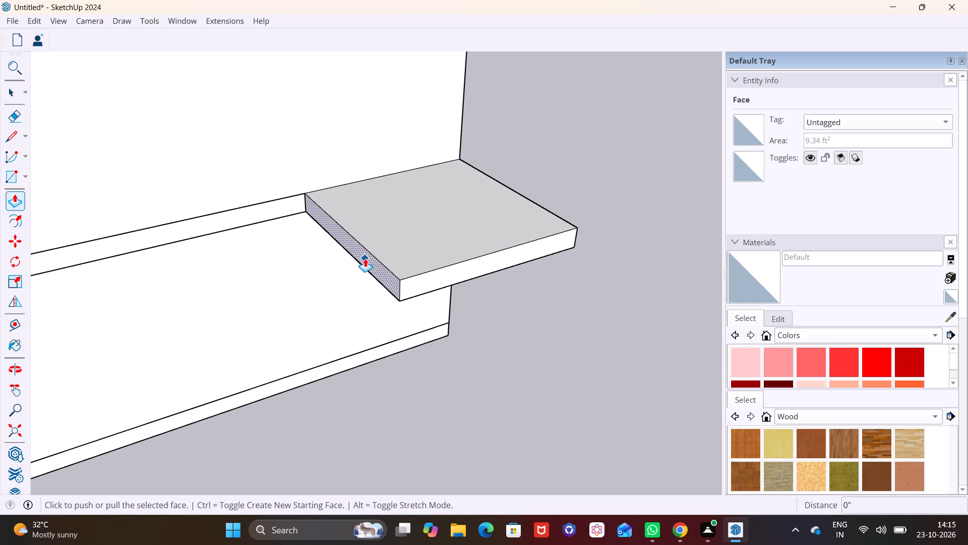
{"action": "left_click", "coordinate": [365, 258]}
{"action": "scroll", "coordinate": [267, 278], "scroll_direction": "down", "scroll_amount": 6}
{"action": "middle_click_drag", "start_coordinate": [227, 295], "coordinate": [326, 295], "text": "shift"}
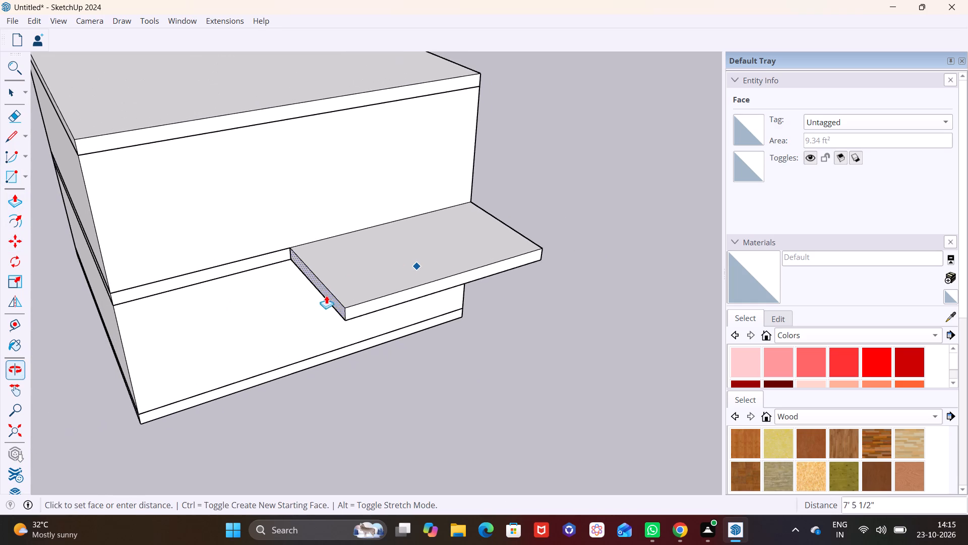
{"action": "left_click", "coordinate": [263, 305]}
Push the ledge's inner end face back about 1' 10" to shorten the ledge.
{"action": "middle_click_drag", "start_coordinate": [372, 344], "coordinate": [206, 341]}
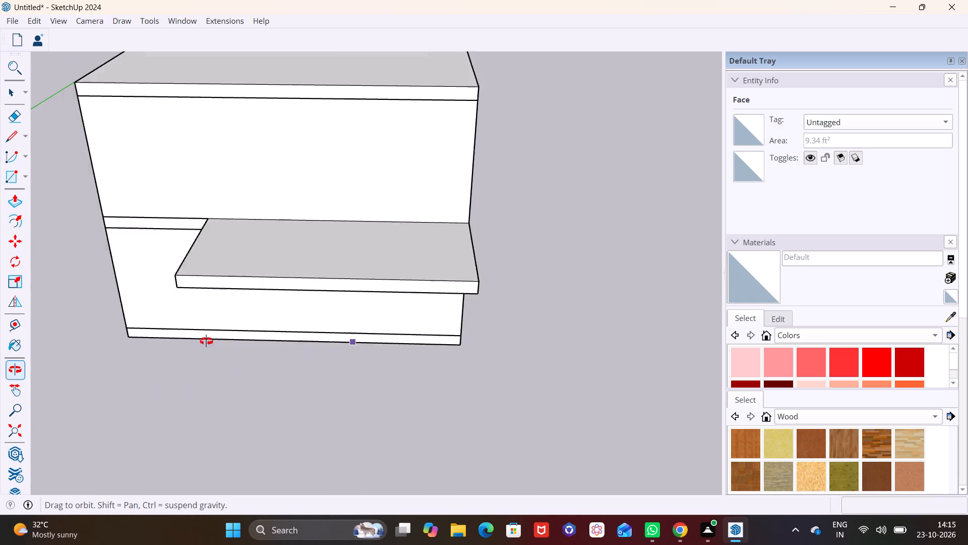
{"action": "middle_click_drag", "start_coordinate": [206, 341], "coordinate": [38, 324]}
{"action": "middle_click_drag", "start_coordinate": [177, 320], "coordinate": [270, 238]}
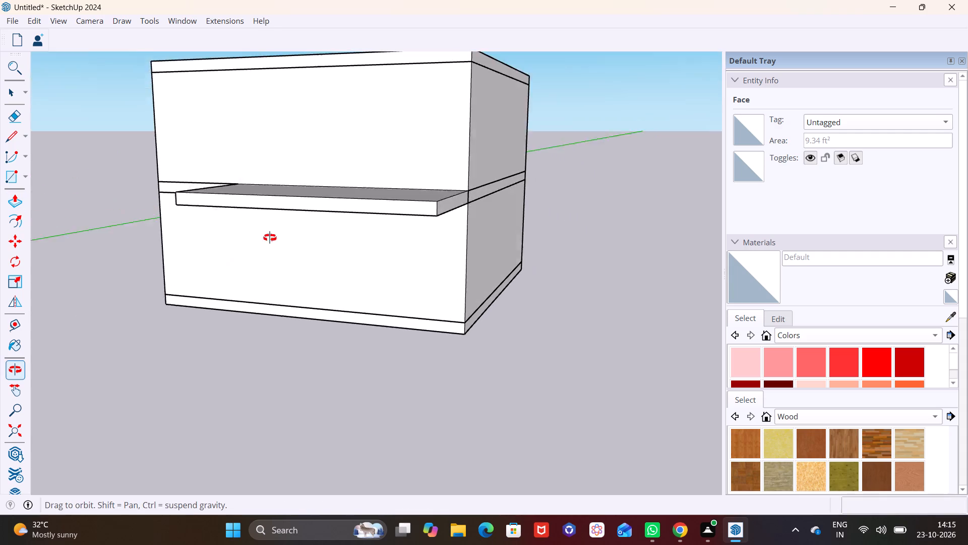
{"action": "middle_click_drag", "start_coordinate": [270, 238], "coordinate": [273, 224]}
{"action": "scroll", "coordinate": [222, 235], "scroll_direction": "down", "scroll_amount": 4}
{"action": "middle_click_drag", "start_coordinate": [224, 237], "coordinate": [368, 235]}
{"action": "scroll", "coordinate": [223, 207], "scroll_direction": "up", "scroll_amount": 3}
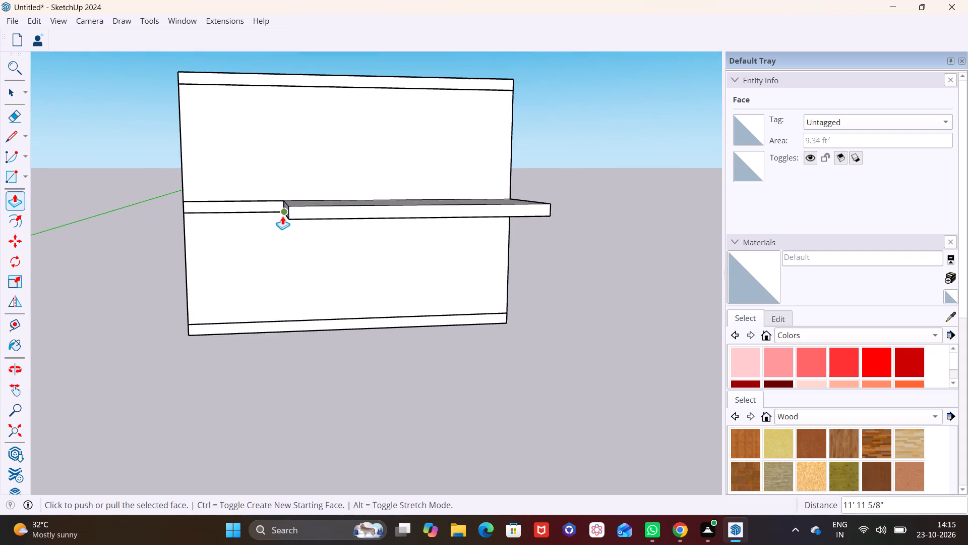
{"action": "middle_click_drag", "start_coordinate": [283, 217], "coordinate": [387, 284]}
{"action": "left_click", "coordinate": [375, 279]}
{"action": "left_click", "coordinate": [392, 267]}
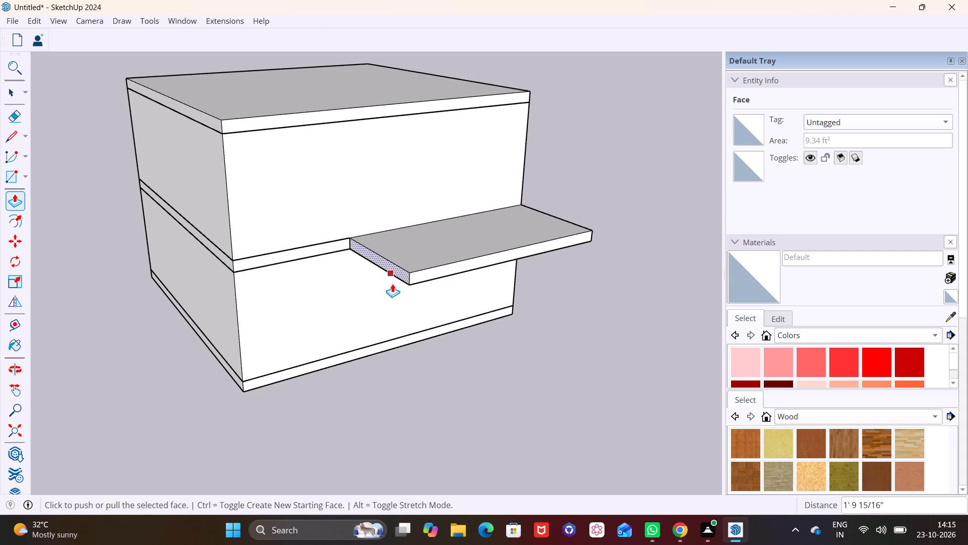
Push/Pull the ledge's inner end face about 1' 6" along the facade, away from the building corner.
{"action": "middle_click_drag", "start_coordinate": [399, 293], "coordinate": [154, 285]}
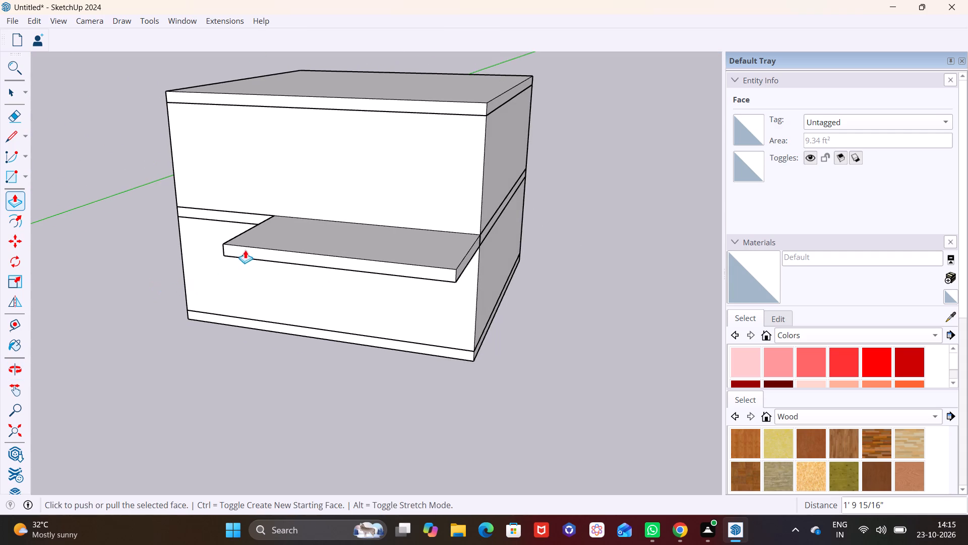
{"action": "scroll", "coordinate": [279, 245], "scroll_direction": "up", "scroll_amount": 1}
{"action": "middle_click_drag", "start_coordinate": [283, 248], "coordinate": [262, 371], "text": "shift"}
{"action": "middle_click_drag", "start_coordinate": [277, 364], "coordinate": [291, 309]}
{"action": "scroll", "coordinate": [277, 364], "scroll_direction": "up", "scroll_amount": 1}
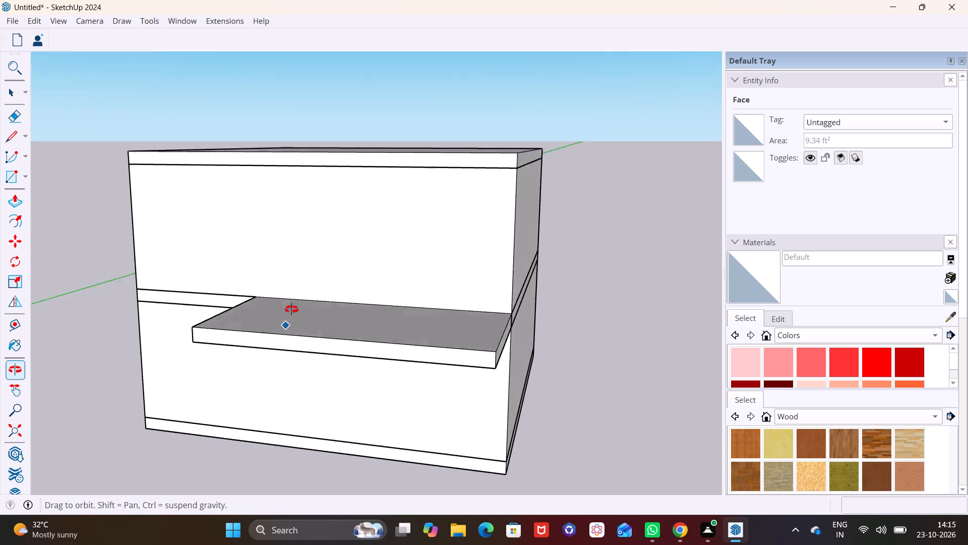
{"action": "middle_click_drag", "start_coordinate": [291, 309], "coordinate": [300, 261]}
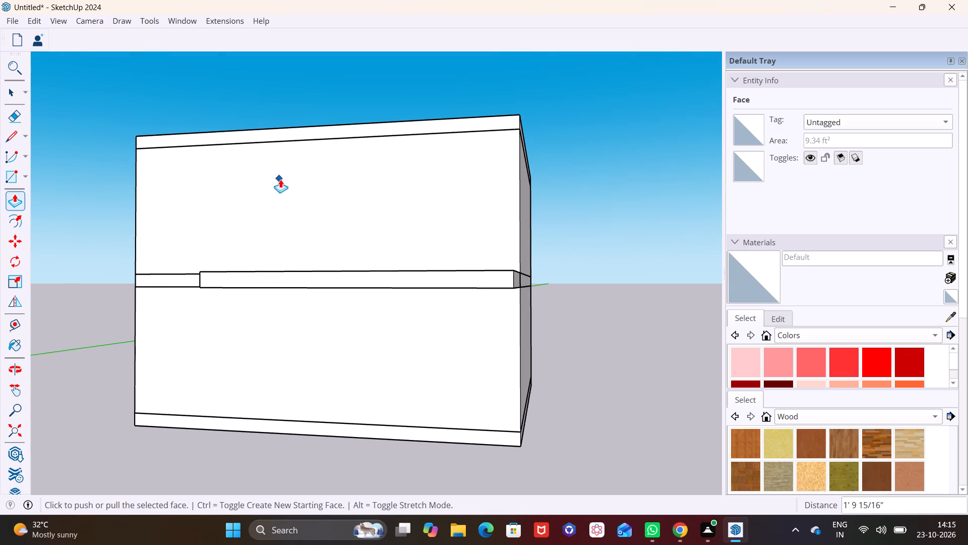
{"action": "middle_click_drag", "start_coordinate": [306, 234], "coordinate": [462, 308]}
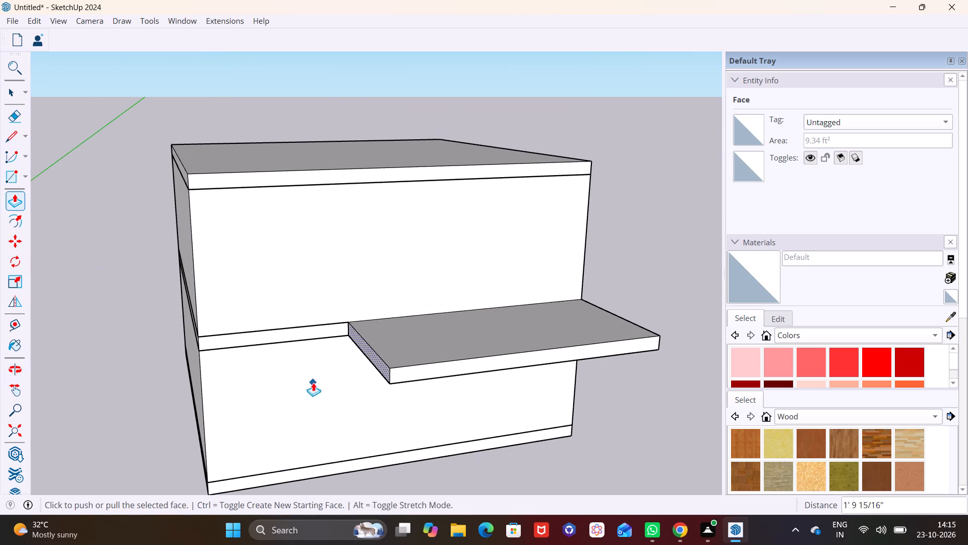
{"action": "left_click", "coordinate": [365, 353]}
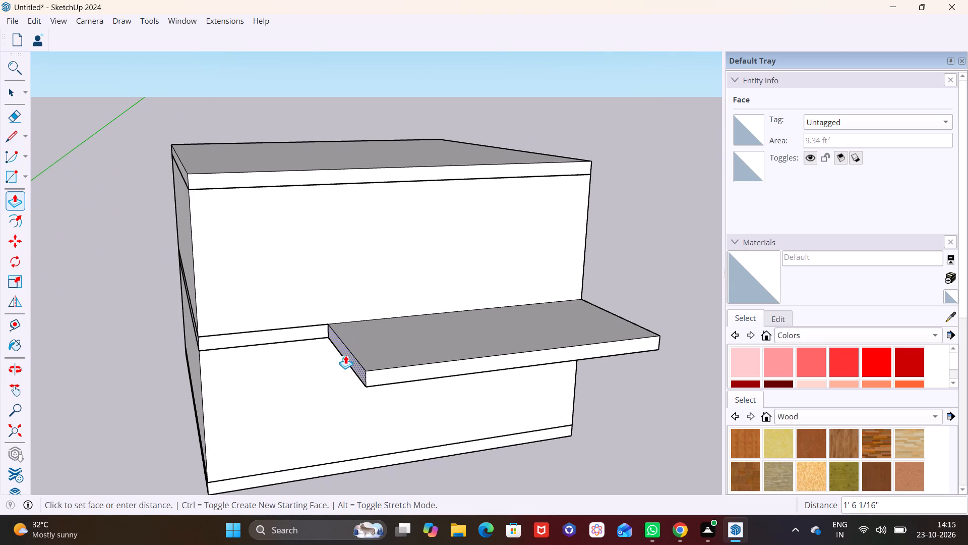
{"action": "left_click", "coordinate": [345, 355]}
Draw a line about 9' 4" long across the ledge's top face, close to and parallel with its inner end.
{"action": "middle_click_drag", "start_coordinate": [352, 332], "coordinate": [125, 416]}
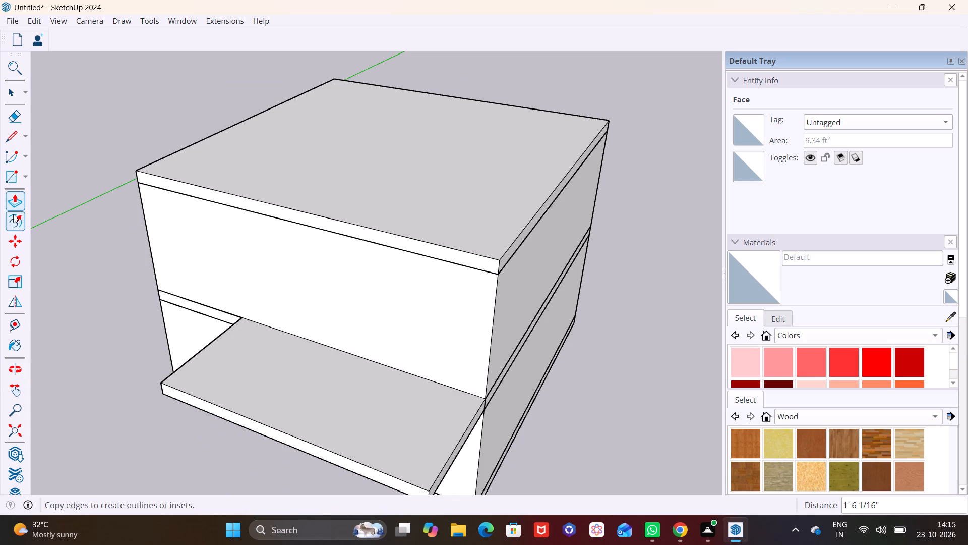
{"action": "left_click", "coordinate": [23, 136]}
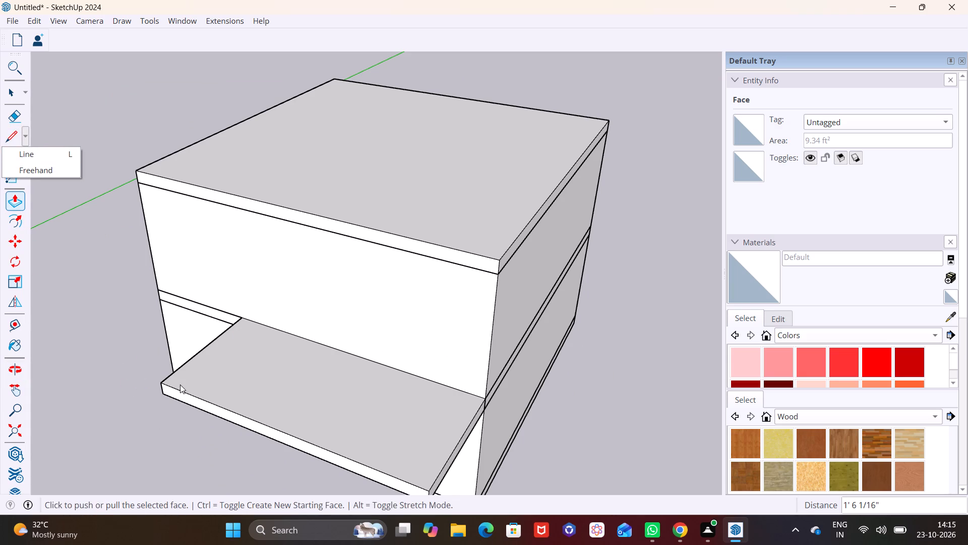
{"action": "left_click", "coordinate": [37, 156]}
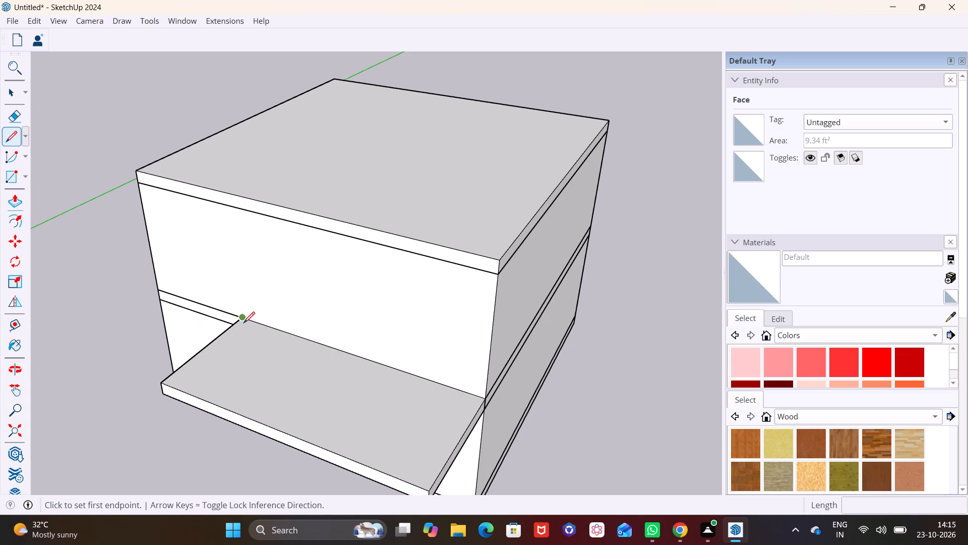
{"action": "left_click", "coordinate": [255, 323]}
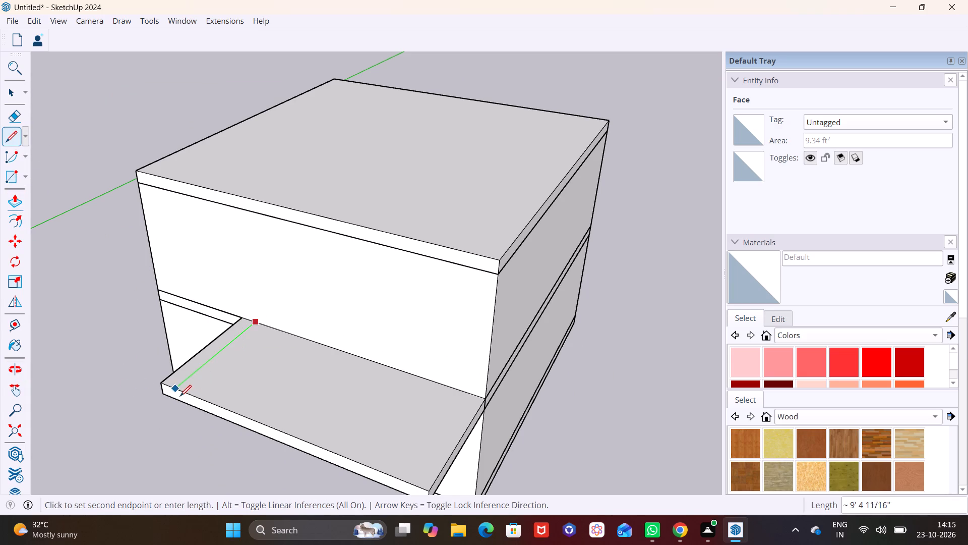
{"action": "left_click", "coordinate": [178, 393]}
Push/Pull the narrow strip at the ledge's inner end up about 11' to form the frame's side wall.
{"action": "key", "text": "space"}
{"action": "left_click", "coordinate": [191, 369]}
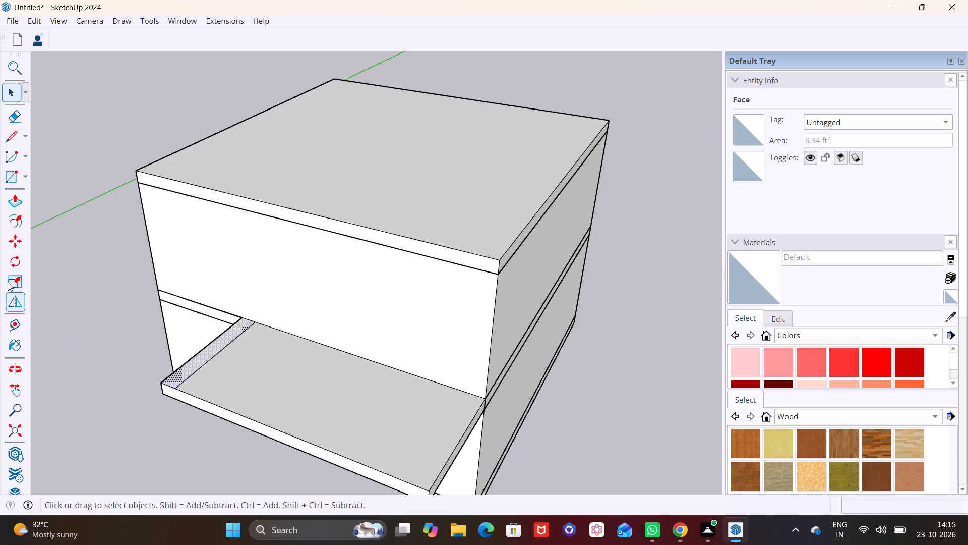
{"action": "left_click", "coordinate": [11, 200]}
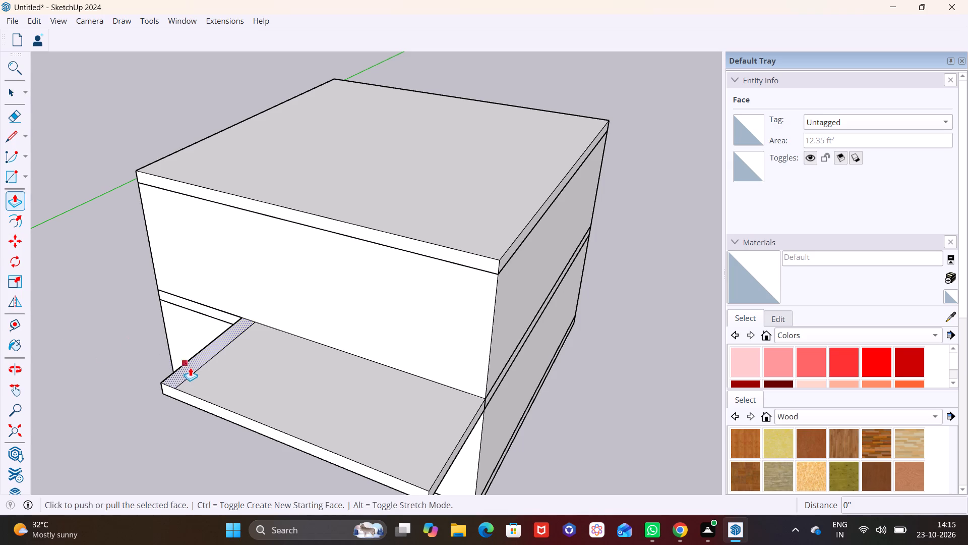
{"action": "left_click", "coordinate": [194, 362]}
{"action": "left_click", "coordinate": [205, 223]}
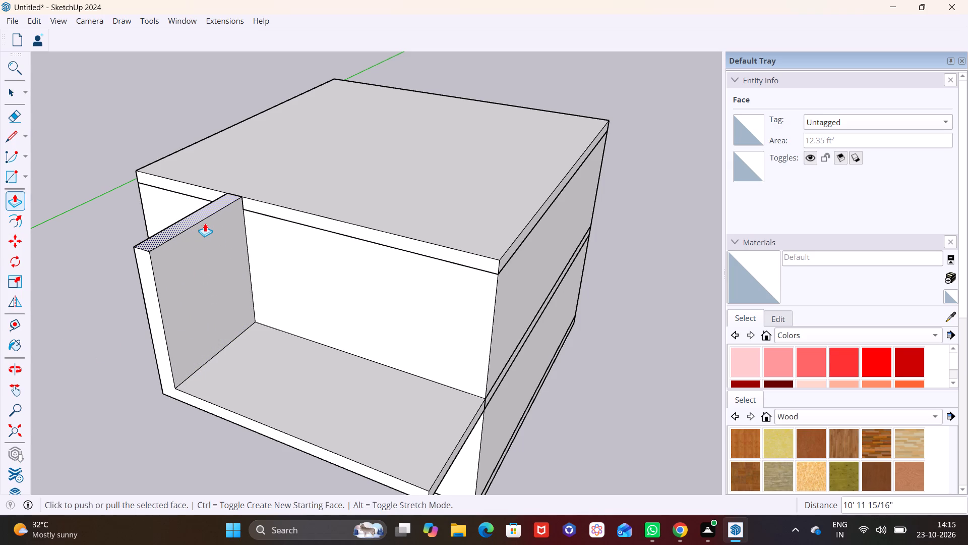
Draw a line about 9' 4" long across the side wall's inner face, level with the roof slab's lower edge.
{"action": "middle_click_drag", "start_coordinate": [197, 284], "coordinate": [149, 253]}
{"action": "scroll", "coordinate": [138, 228], "scroll_direction": "up", "scroll_amount": 1}
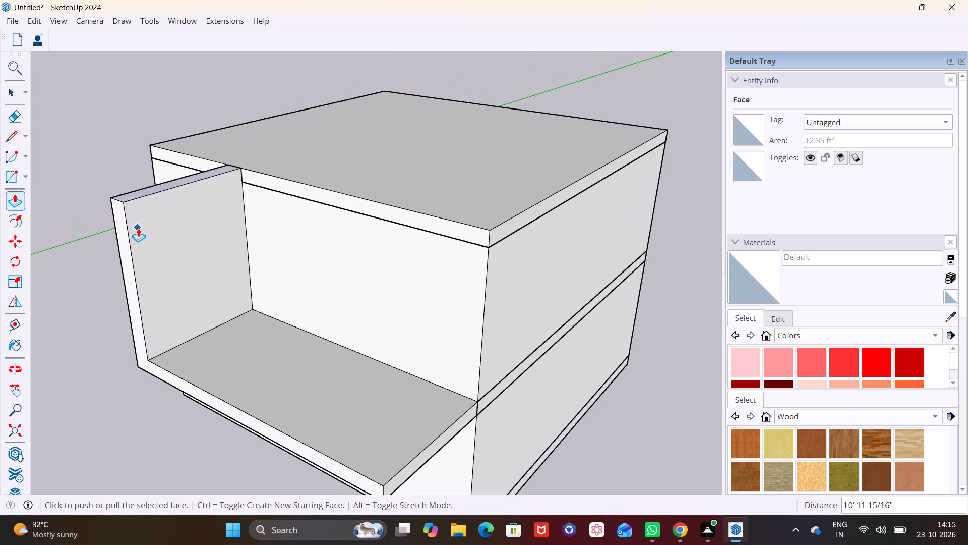
{"action": "left_click", "coordinate": [11, 138]}
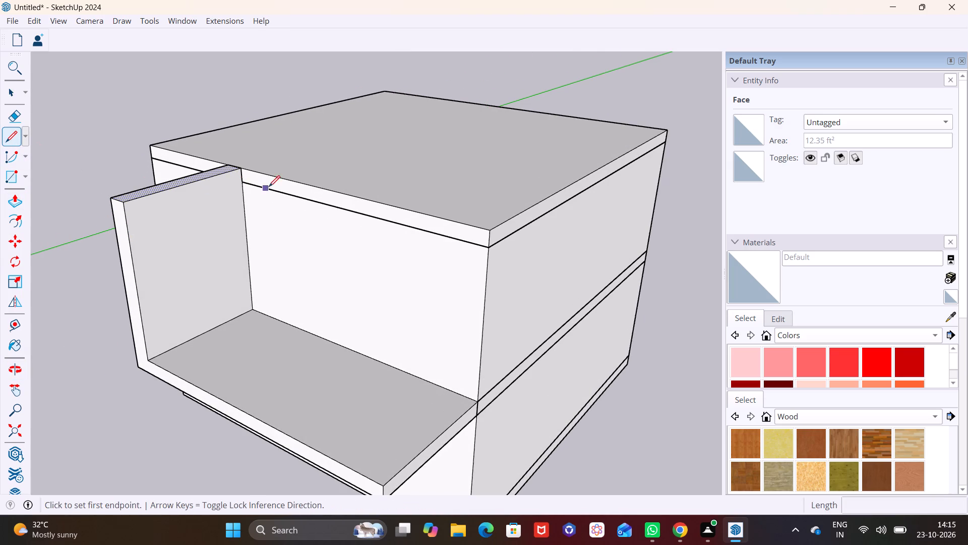
{"action": "left_click", "coordinate": [241, 184]}
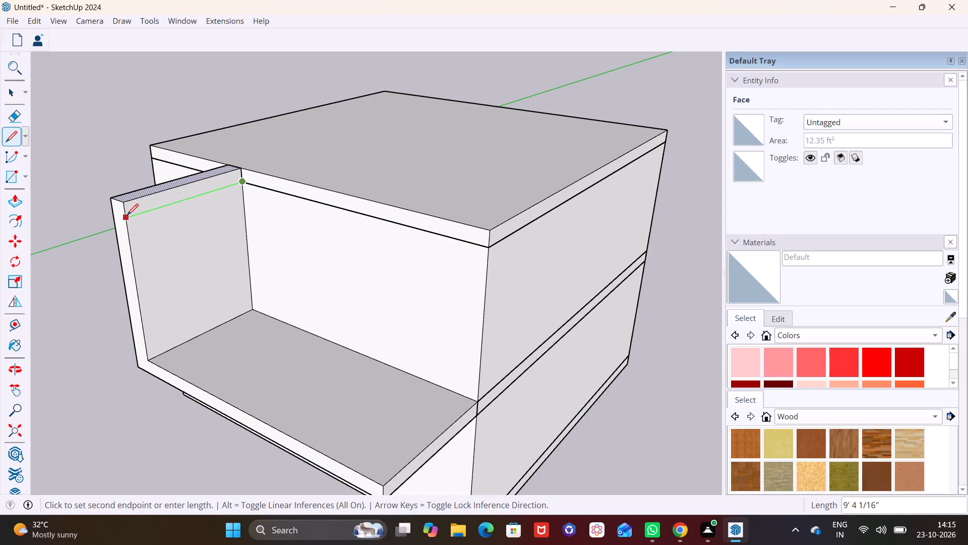
{"action": "left_click", "coordinate": [127, 215]}
Push/Pull the side wall's upper strip across the facade to the building's far corner, forming the frame's top slab.
{"action": "key", "text": "space"}
{"action": "left_click", "coordinate": [153, 208]}
{"action": "left_click", "coordinate": [154, 204]}
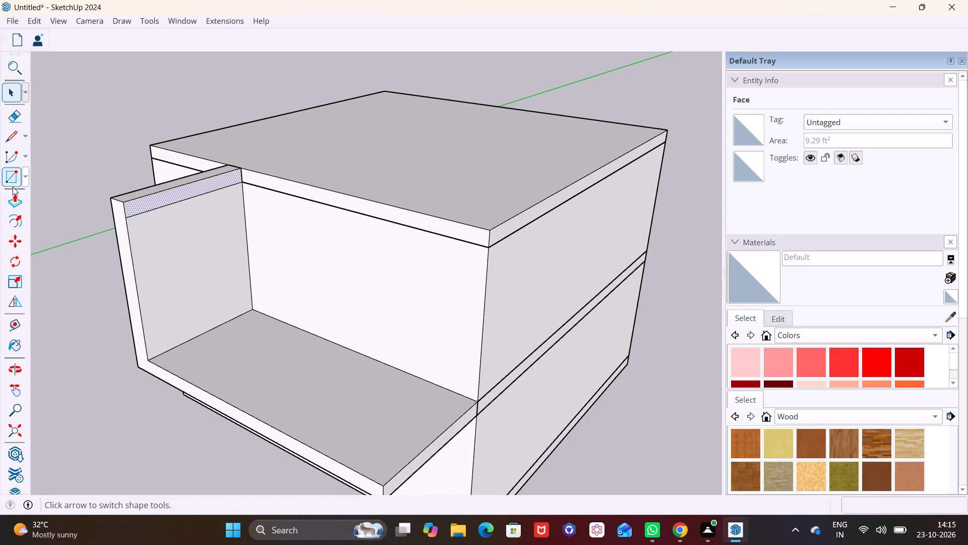
{"action": "left_click", "coordinate": [17, 197]}
{"action": "left_click", "coordinate": [161, 197]}
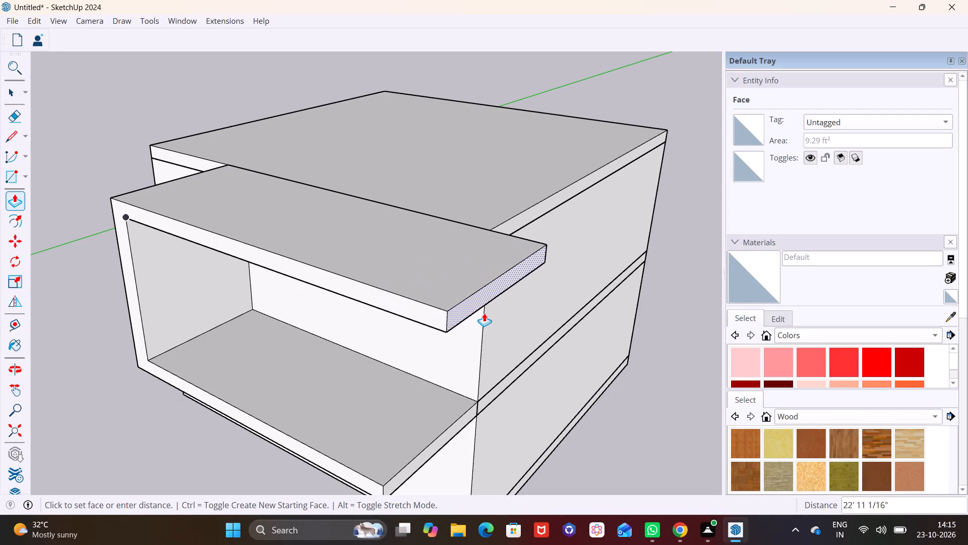
{"action": "left_click", "coordinate": [527, 211]}
{"action": "key", "text": "space"}
Draw a rectangle about 17' 1" by 5' 10" on the ledge's top face, starting from its inner back corner.
{"action": "middle_click_drag", "start_coordinate": [192, 359], "coordinate": [167, 328]}
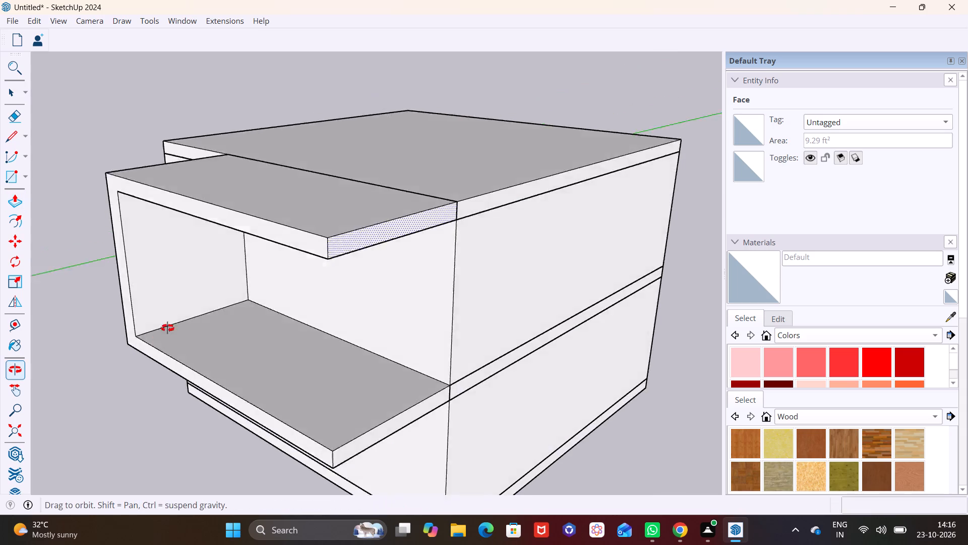
{"action": "middle_click_drag", "start_coordinate": [167, 328], "coordinate": [204, 271]}
{"action": "scroll", "coordinate": [198, 294], "scroll_direction": "down", "scroll_amount": 2}
{"action": "middle_click_drag", "start_coordinate": [212, 286], "coordinate": [311, 313]}
{"action": "scroll", "coordinate": [287, 288], "scroll_direction": "up", "scroll_amount": 2}
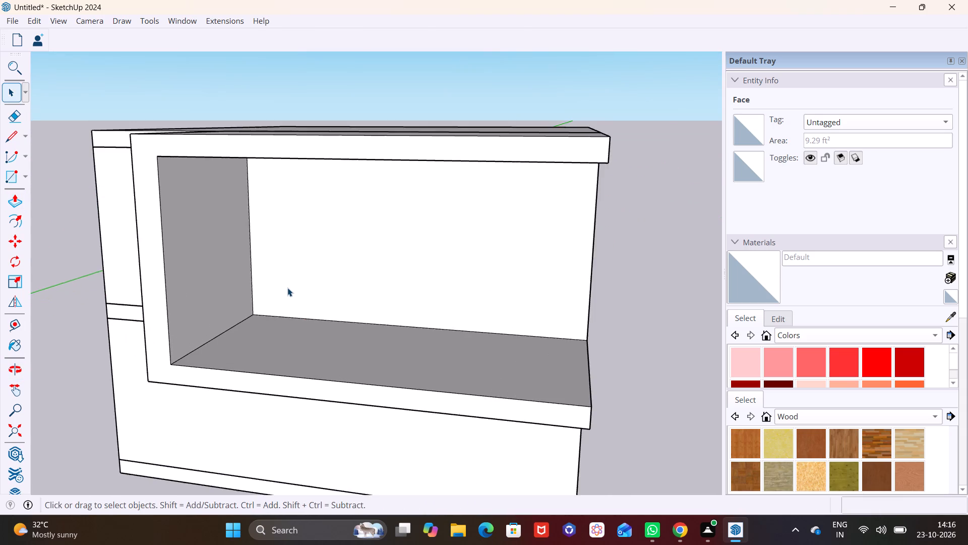
{"action": "scroll", "coordinate": [287, 288], "scroll_direction": "up", "scroll_amount": 3}
{"action": "middle_click_drag", "start_coordinate": [277, 290], "coordinate": [169, 346]}
{"action": "scroll", "coordinate": [218, 316], "scroll_direction": "down", "scroll_amount": 3}
{"action": "middle_click_drag", "start_coordinate": [314, 349], "coordinate": [276, 311]}
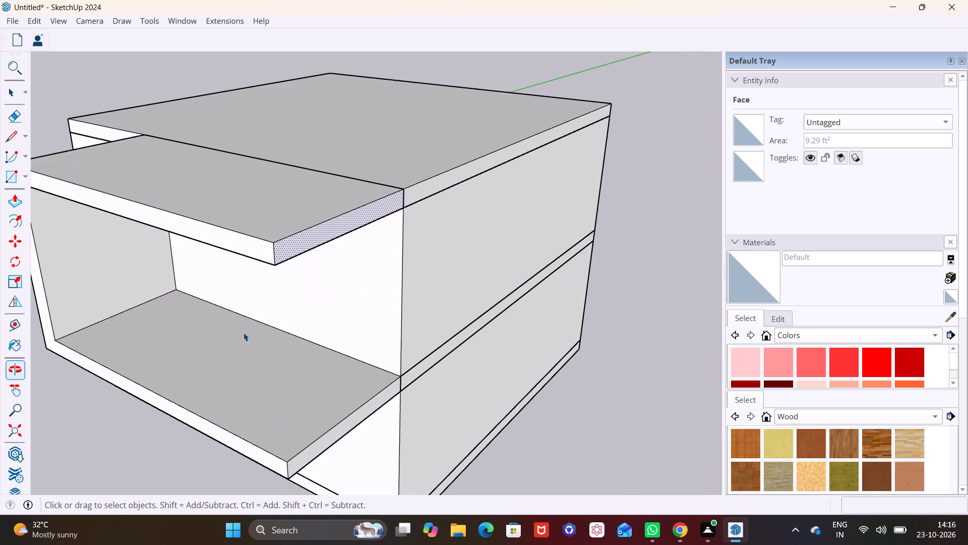
{"action": "middle_click_drag", "start_coordinate": [237, 335], "coordinate": [258, 271]}
{"action": "left_click", "coordinate": [27, 180]}
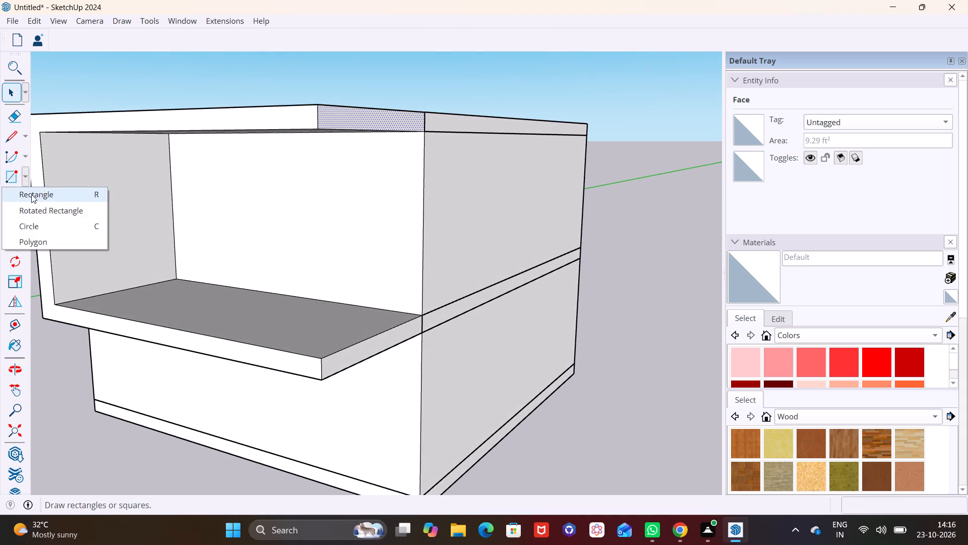
{"action": "left_click", "coordinate": [31, 194]}
{"action": "middle_click_drag", "start_coordinate": [217, 257], "coordinate": [212, 318]}
{"action": "left_click", "coordinate": [179, 295]}
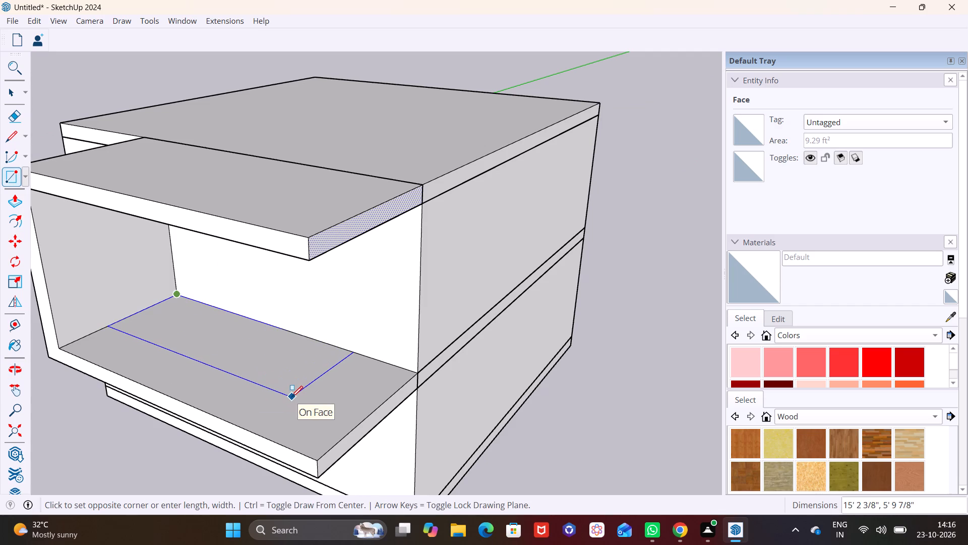
{"action": "left_click", "coordinate": [319, 408]}
Push/Pull the rectangle on the ledge up about 8' 9" to form a box inside the frame.
{"action": "key", "text": "space"}
{"action": "left_click", "coordinate": [264, 359]}
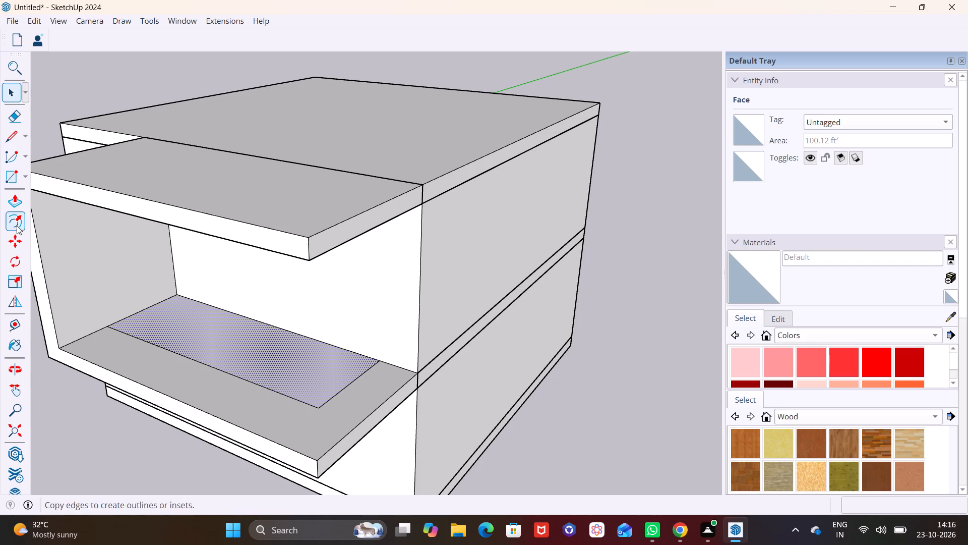
{"action": "left_click", "coordinate": [17, 205]}
{"action": "left_click", "coordinate": [336, 364]}
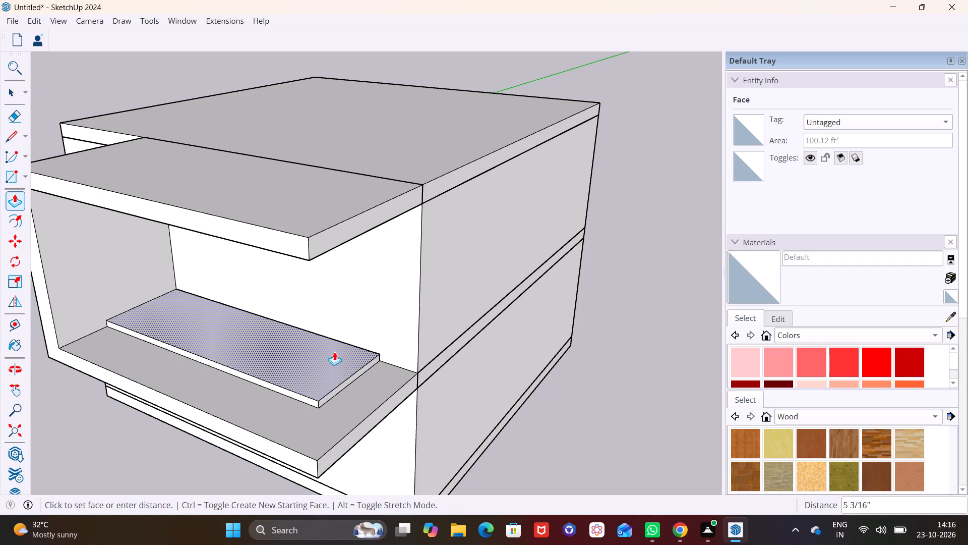
{"action": "left_click", "coordinate": [369, 221]}
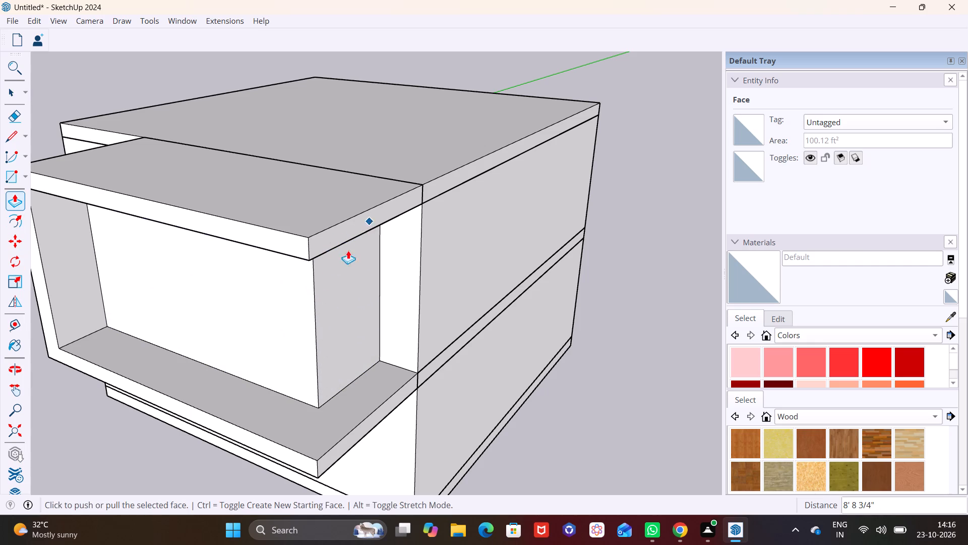
Push/Pull the box's top face up about 1' 3" to meet the underside of the frame's top slab.
{"action": "middle_click_drag", "start_coordinate": [369, 283], "coordinate": [415, 151]}
{"action": "scroll", "coordinate": [382, 273], "scroll_direction": "up", "scroll_amount": 1}
{"action": "middle_click_drag", "start_coordinate": [374, 175], "coordinate": [312, 279]}
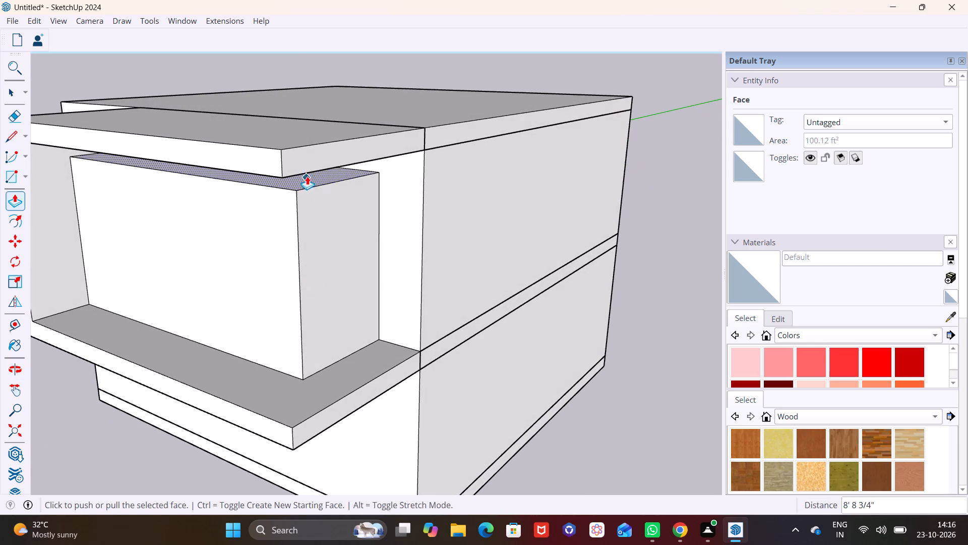
{"action": "left_click", "coordinate": [323, 176]}
{"action": "left_click", "coordinate": [388, 147]}
Examine the facade frame and the box inside it from several angles.
{"action": "middle_click_drag", "start_coordinate": [297, 227], "coordinate": [309, 181]}
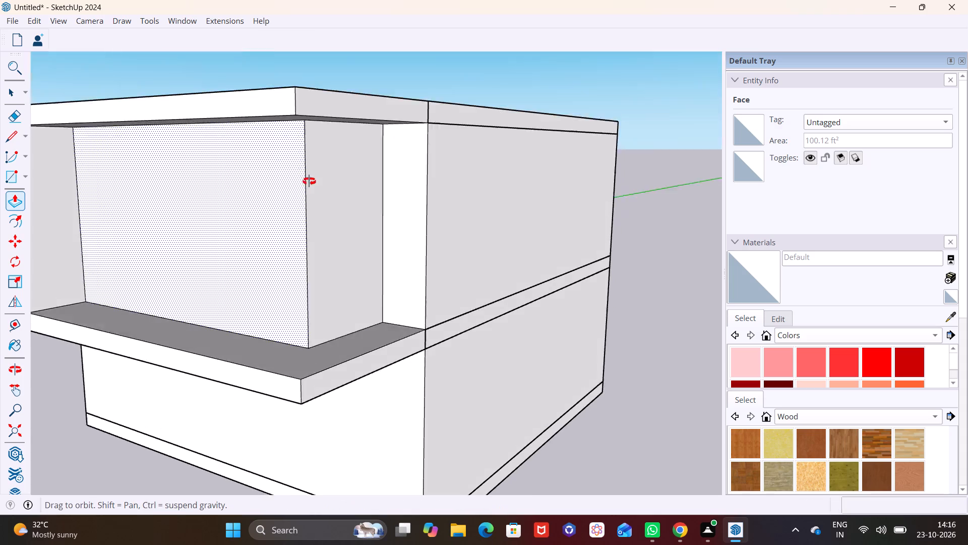
{"action": "middle_click_drag", "start_coordinate": [309, 181], "coordinate": [384, 207]}
{"action": "scroll", "coordinate": [280, 226], "scroll_direction": "down", "scroll_amount": 2}
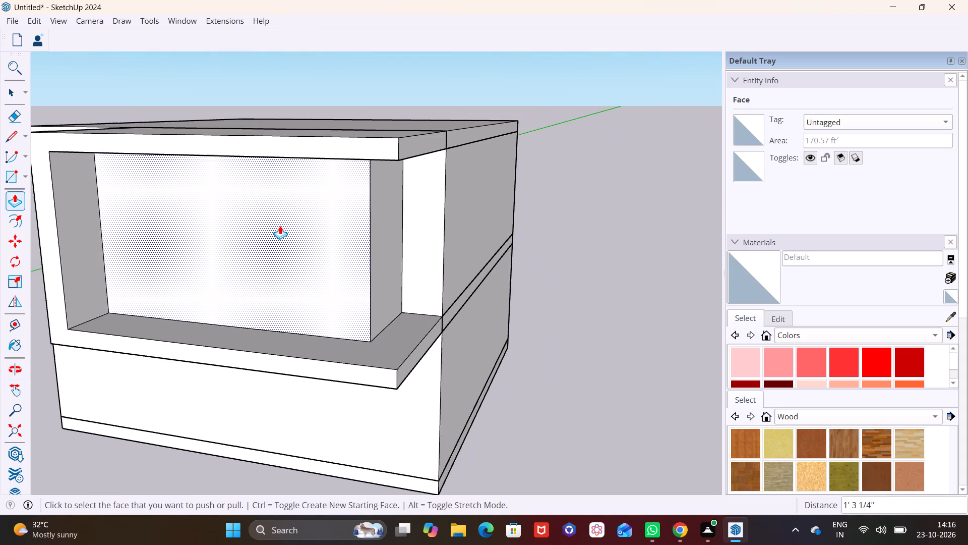
{"action": "scroll", "coordinate": [280, 226], "scroll_direction": "down", "scroll_amount": 1}
{"action": "middle_click_drag", "start_coordinate": [233, 206], "coordinate": [257, 153], "text": "shift"}
{"action": "middle_click_drag", "start_coordinate": [277, 172], "coordinate": [221, 234], "text": "shift"}
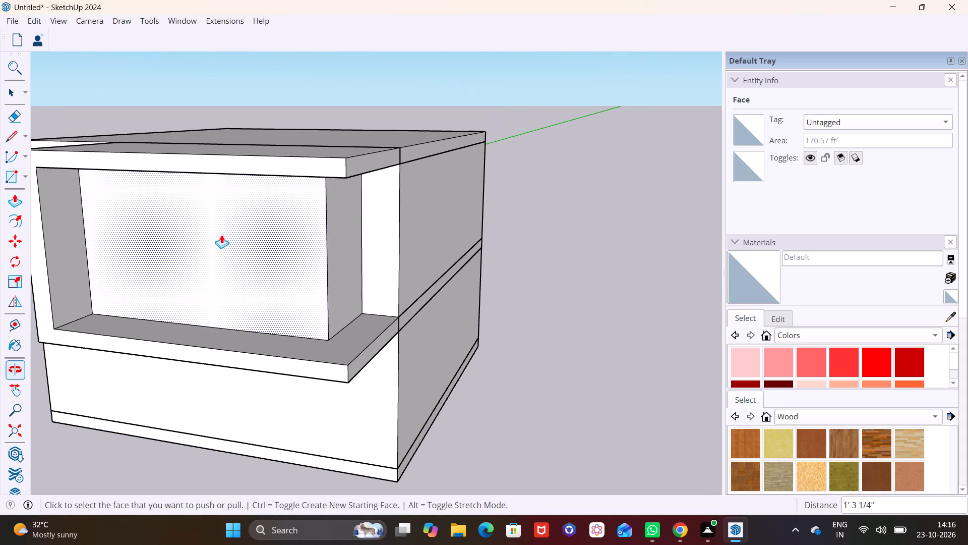
{"action": "scroll", "coordinate": [180, 182], "scroll_direction": "down", "scroll_amount": 1}
{"action": "middle_click_drag", "start_coordinate": [180, 182], "coordinate": [232, 182], "text": "shift"}
{"action": "middle_click_drag", "start_coordinate": [233, 204], "coordinate": [290, 118]}
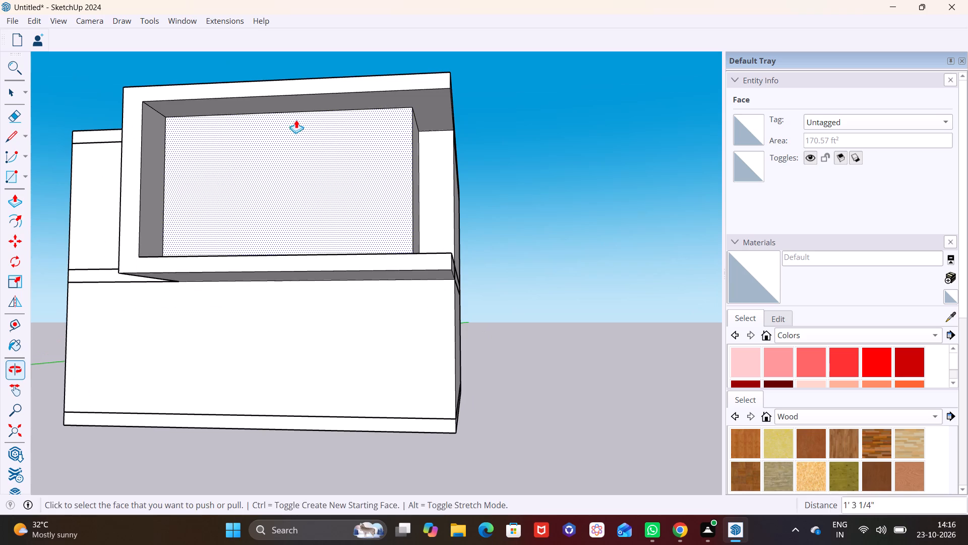
{"action": "middle_click_drag", "start_coordinate": [291, 141], "coordinate": [213, 279], "text": "shift"}
{"action": "middle_click_drag", "start_coordinate": [218, 283], "coordinate": [225, 246]}
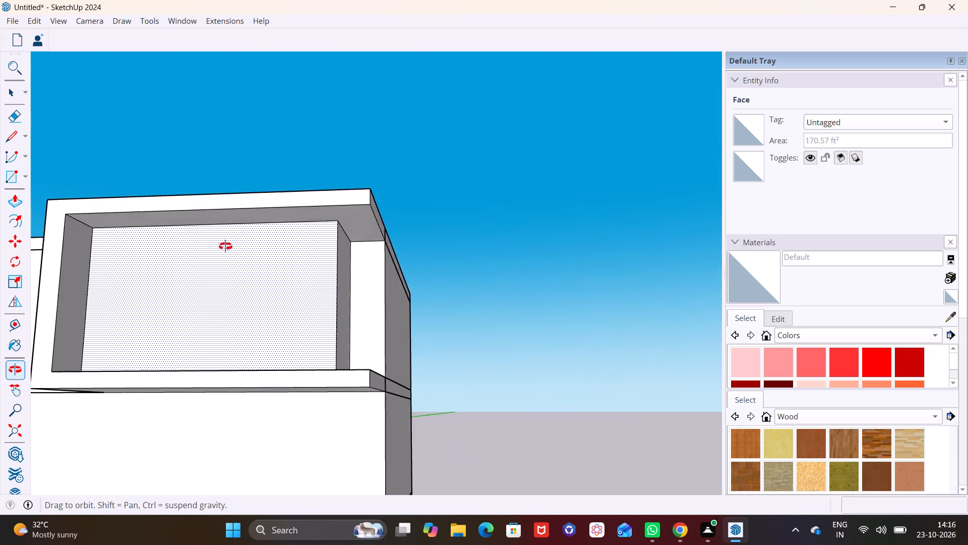
{"action": "middle_click_drag", "start_coordinate": [225, 246], "coordinate": [144, 362]}
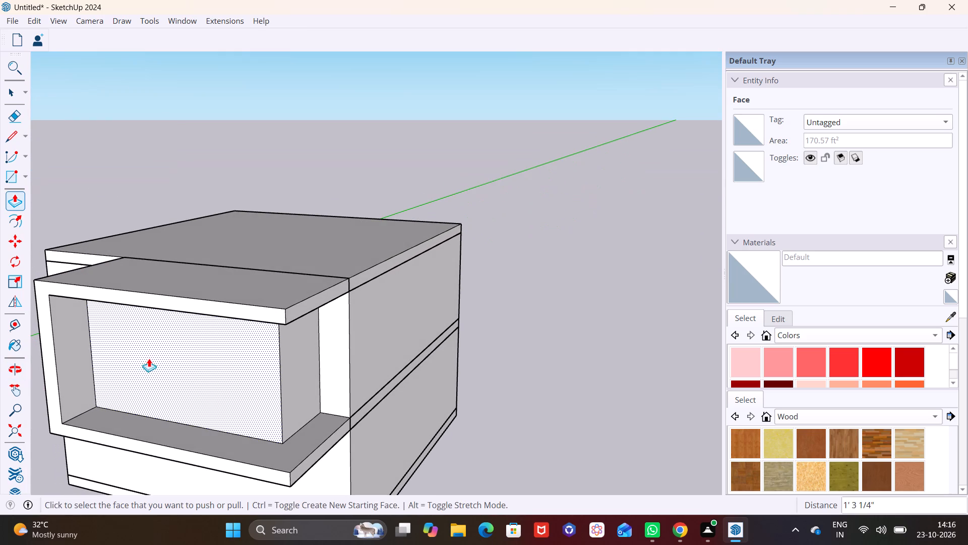
{"action": "middle_click_drag", "start_coordinate": [197, 302], "coordinate": [179, 312], "text": "shift"}
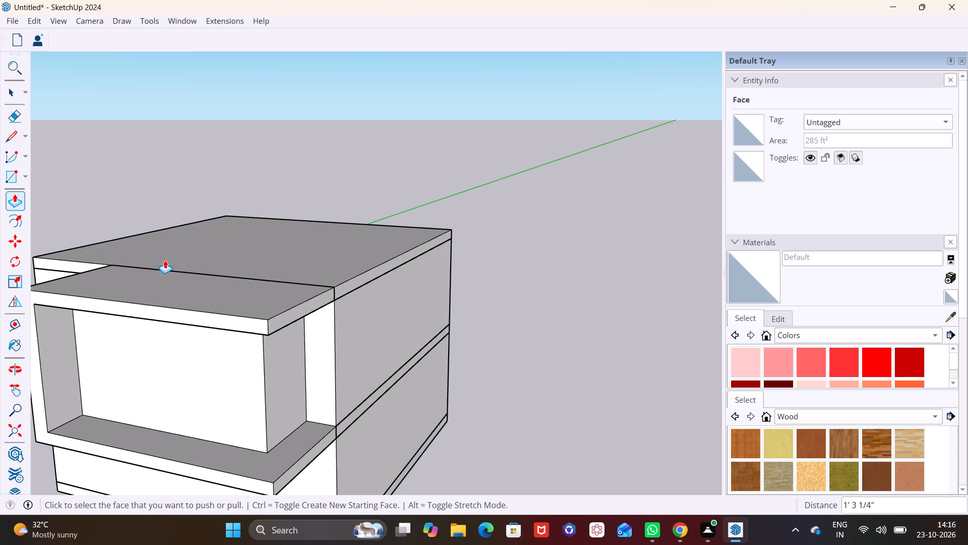
{"action": "middle_click_drag", "start_coordinate": [199, 293], "coordinate": [189, 275]}
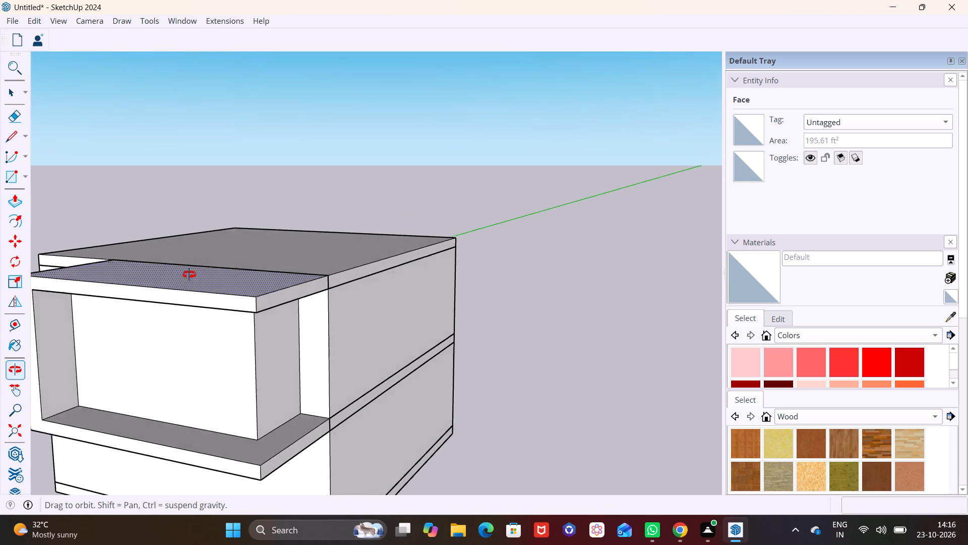
{"action": "middle_click_drag", "start_coordinate": [189, 275], "coordinate": [199, 271]}
{"action": "scroll", "coordinate": [185, 278], "scroll_direction": "down", "scroll_amount": 1}
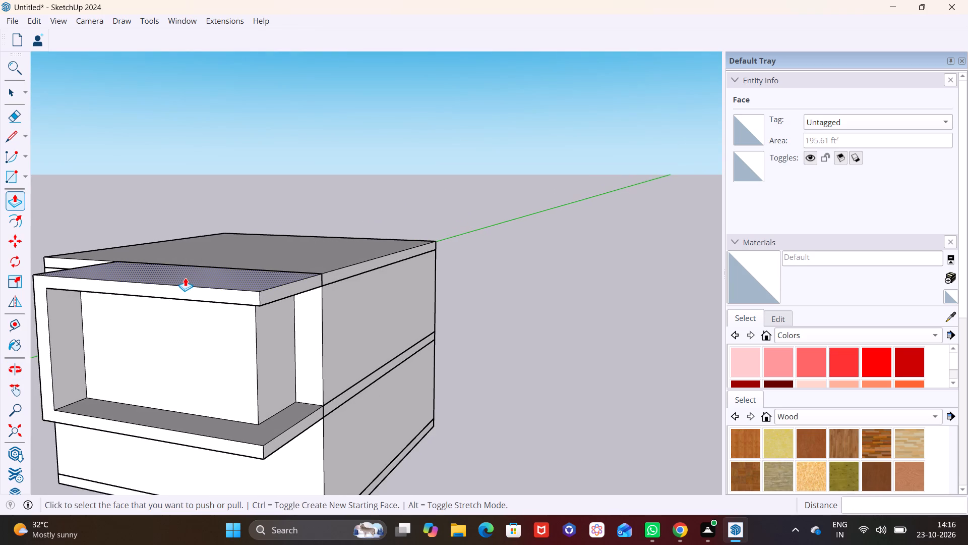
{"action": "middle_click_drag", "start_coordinate": [187, 279], "coordinate": [269, 289]}
{"action": "middle_click_drag", "start_coordinate": [264, 310], "coordinate": [214, 381]}
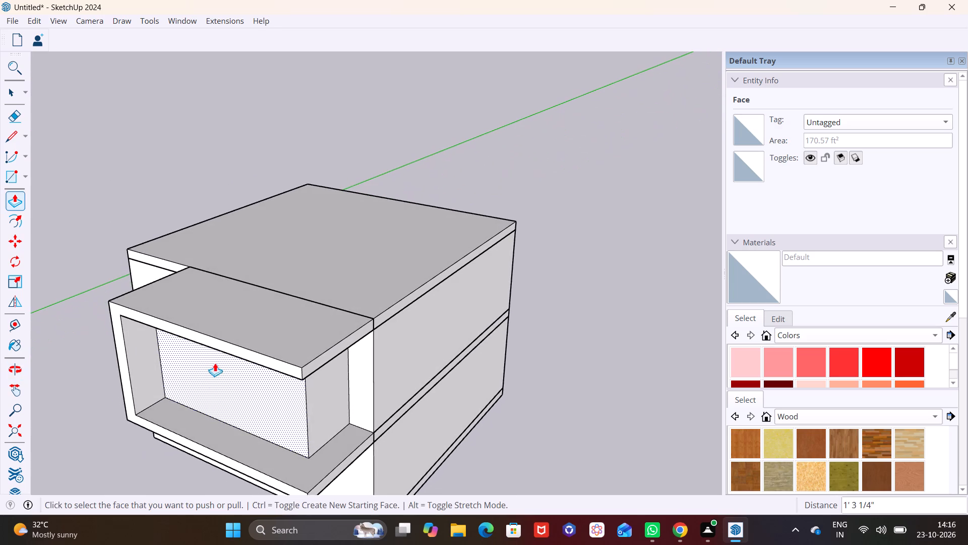
{"action": "scroll", "coordinate": [250, 332], "scroll_direction": "up", "scroll_amount": 2}
{"action": "scroll", "coordinate": [319, 329], "scroll_direction": "up", "scroll_amount": 1}
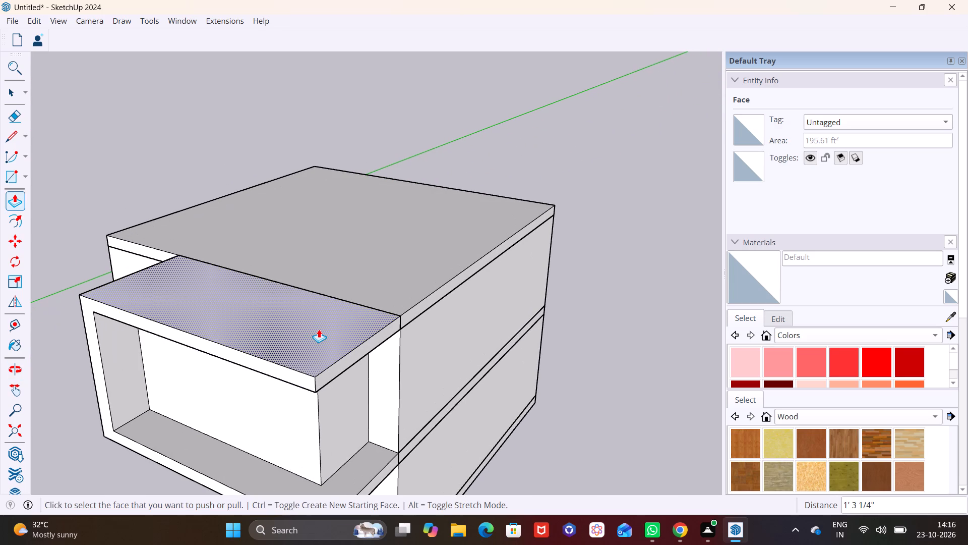
{"action": "middle_click_drag", "start_coordinate": [319, 313], "coordinate": [344, 261]}
{"action": "middle_click_drag", "start_coordinate": [314, 353], "coordinate": [314, 310]}
{"action": "scroll", "coordinate": [314, 310], "scroll_direction": "up", "scroll_amount": 1, "text": "shift"}
{"action": "middle_click_drag", "start_coordinate": [279, 332], "coordinate": [323, 310]}
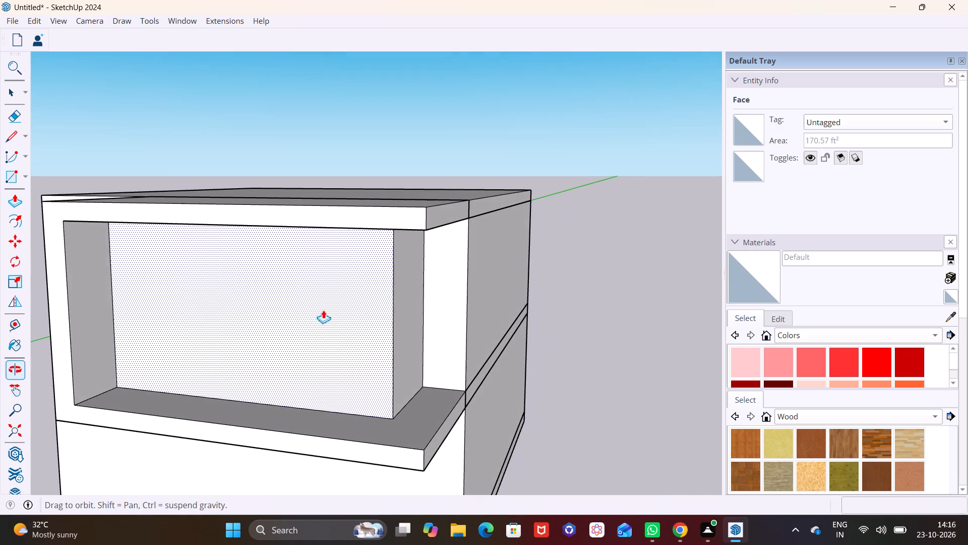
Search 3D Warehouse for "door", dismissing the promotional pop-up that covers the page.
{"action": "left_click", "coordinate": [176, 16]}
{"action": "left_click", "coordinate": [184, 119]}
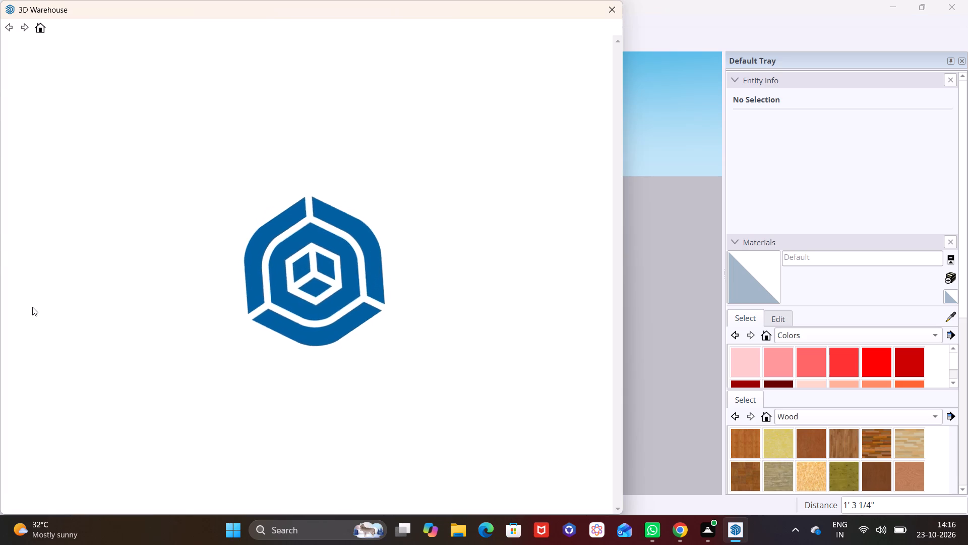
{"action": "left_click", "coordinate": [306, 55]}
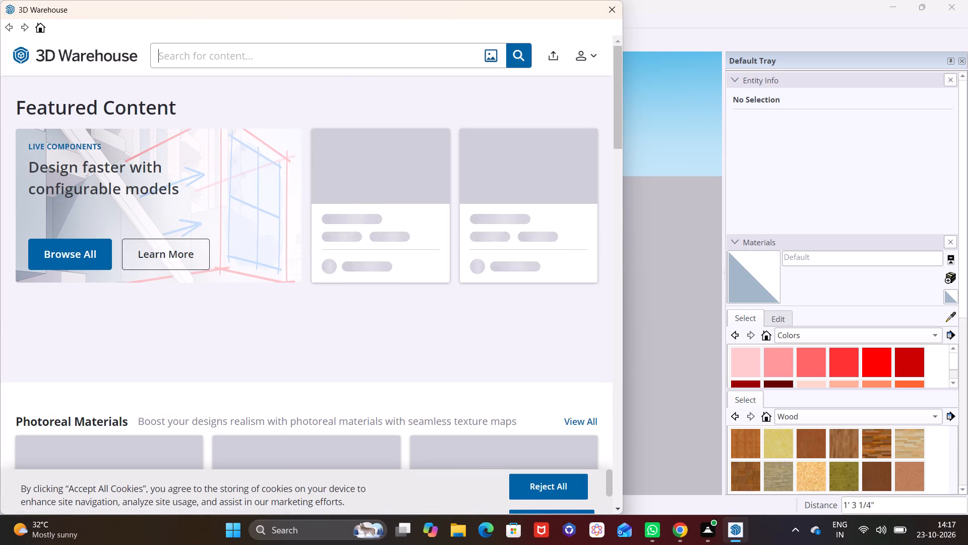
{"action": "type", "text": "door"}
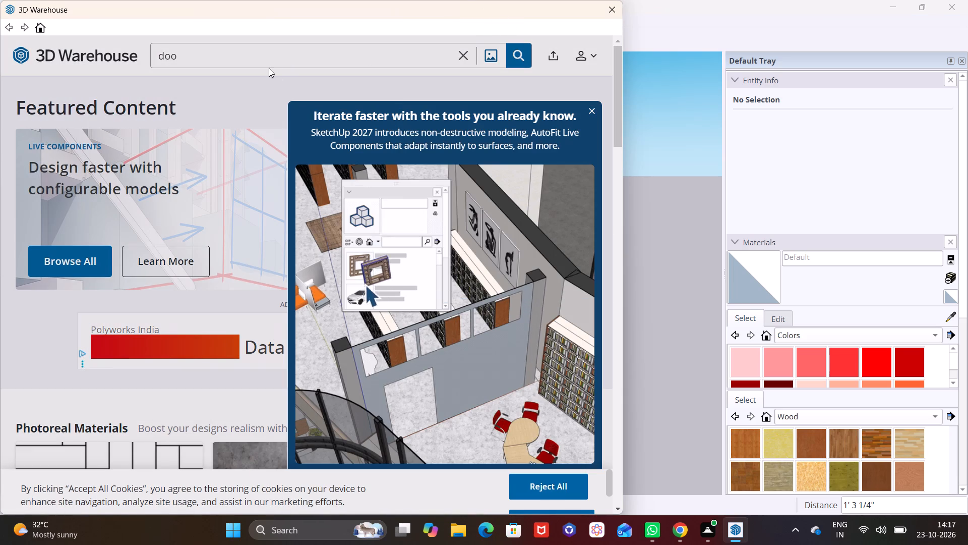
{"action": "left_click", "coordinate": [267, 59]}
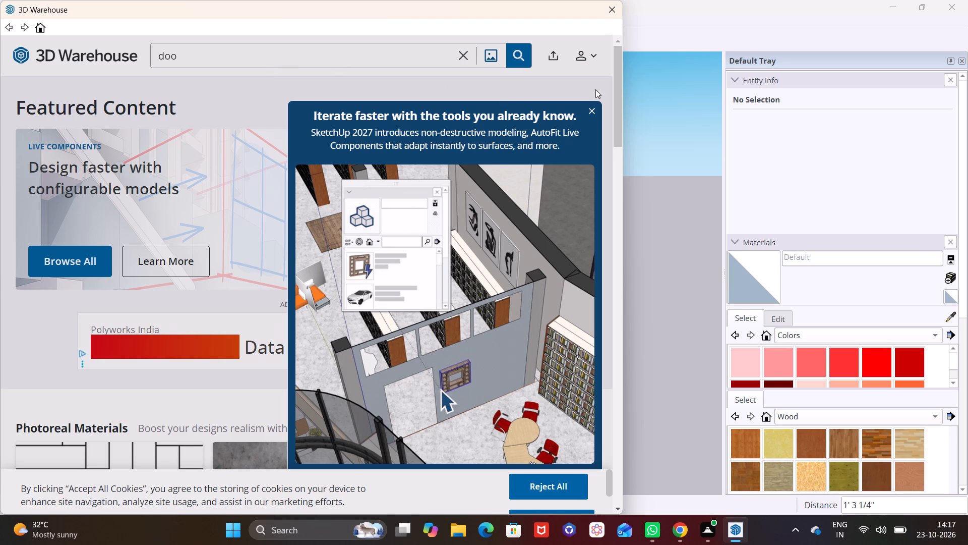
{"action": "left_click", "coordinate": [592, 112]}
{"action": "left_click", "coordinate": [213, 59]}
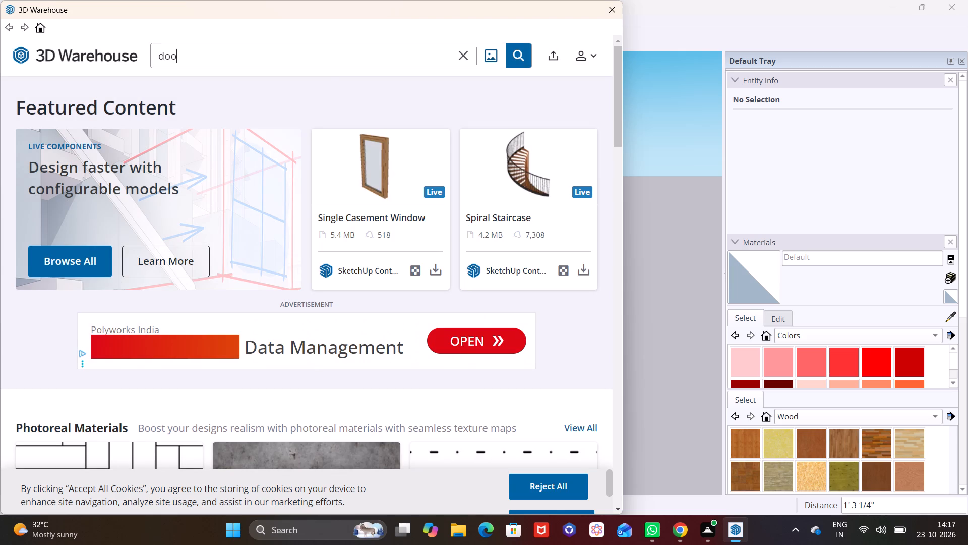
{"action": "key", "text": "r"}
{"action": "left_click", "coordinate": [525, 50]}
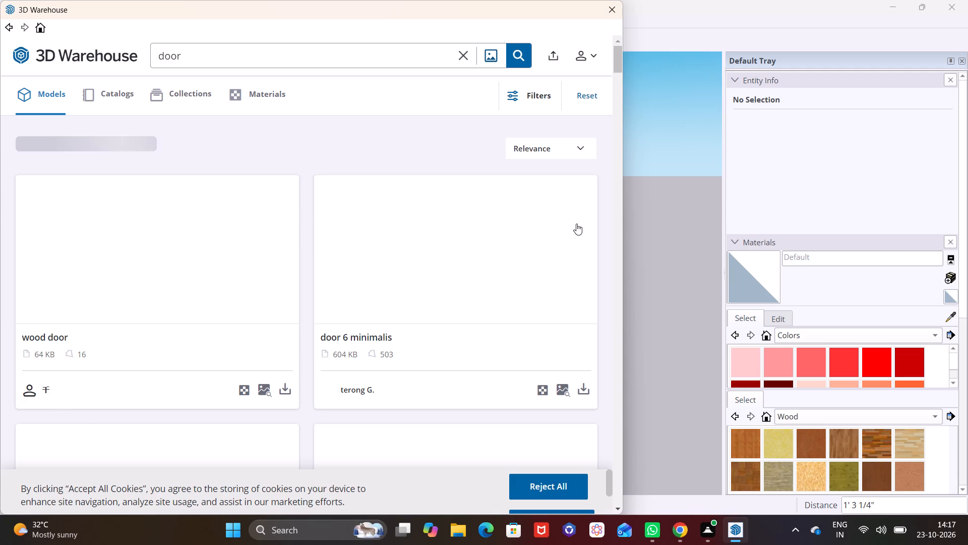
Browse the door search results for a suitable door model for the upper facade.
{"action": "scroll", "coordinate": [489, 204], "scroll_direction": "down", "scroll_amount": 2}
{"action": "scroll", "coordinate": [482, 256], "scroll_direction": "down", "scroll_amount": 2}
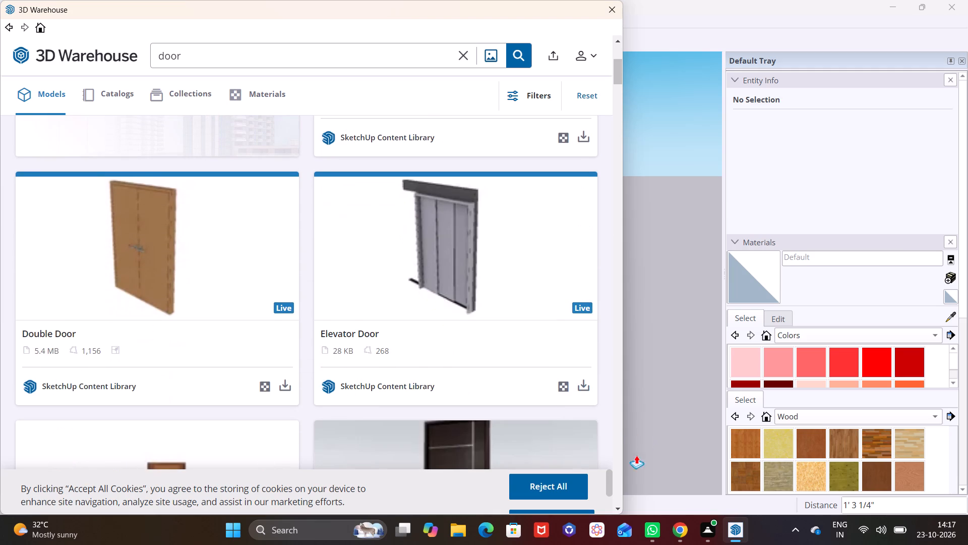
{"action": "double_click", "coordinate": [615, 507]}
{"action": "left_click", "coordinate": [614, 508]}
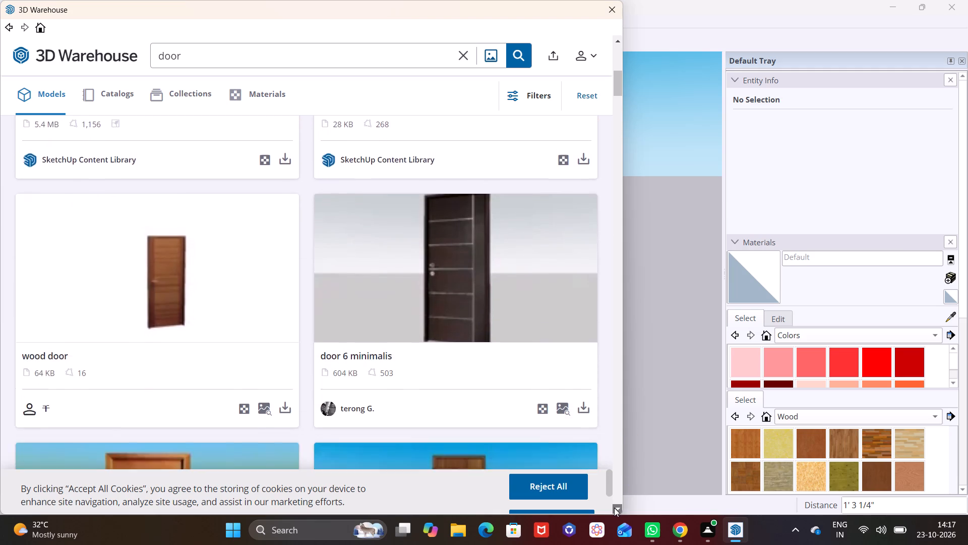
{"action": "left_click", "coordinate": [614, 508]}
{"action": "left_click", "coordinate": [614, 508]}
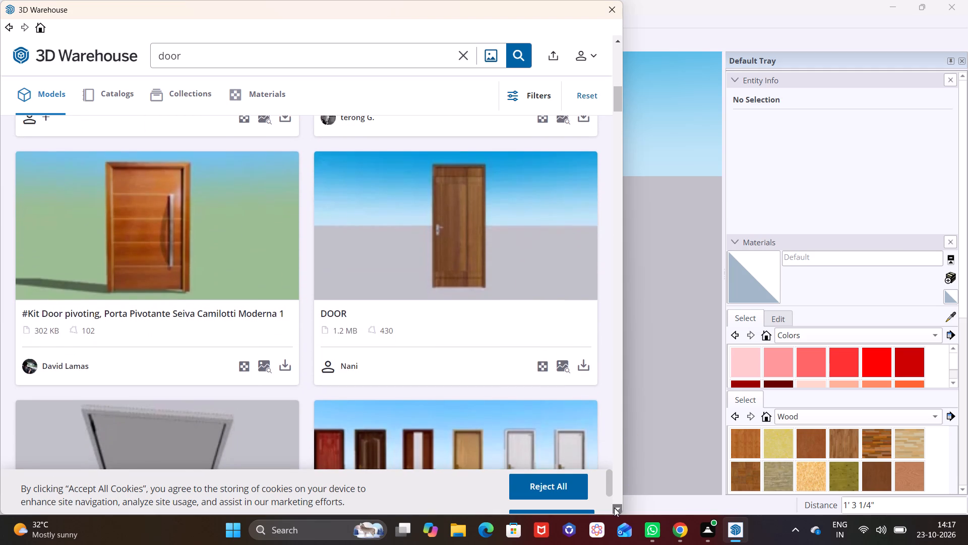
{"action": "left_click", "coordinate": [614, 508]}
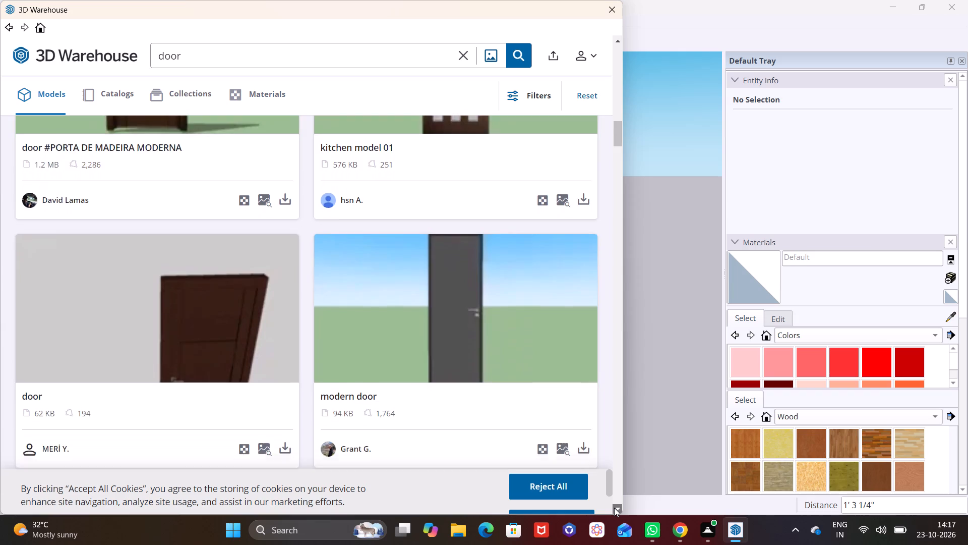
{"action": "left_click", "coordinate": [614, 508]}
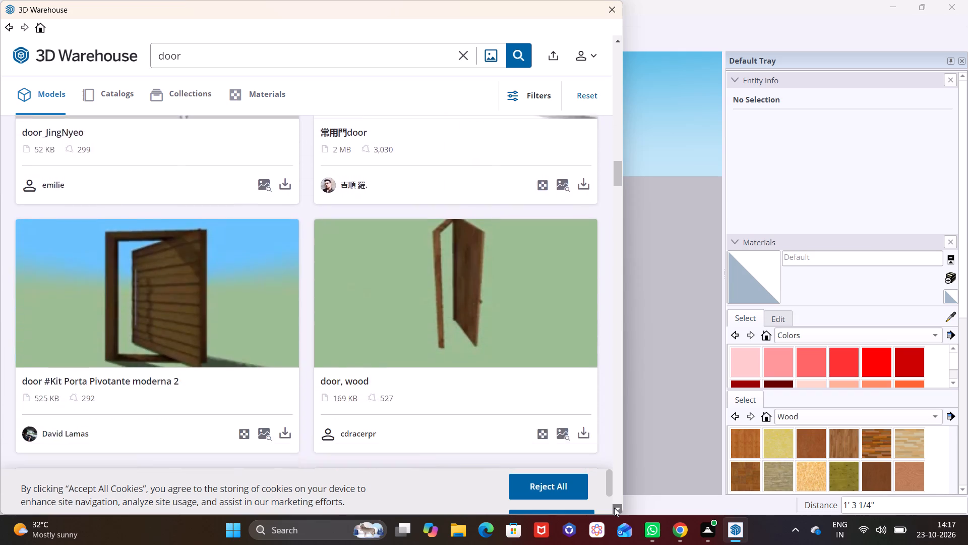
{"action": "left_click", "coordinate": [614, 508]}
{"action": "left_click", "coordinate": [614, 508]}
{"action": "left_click", "coordinate": [614, 508]}
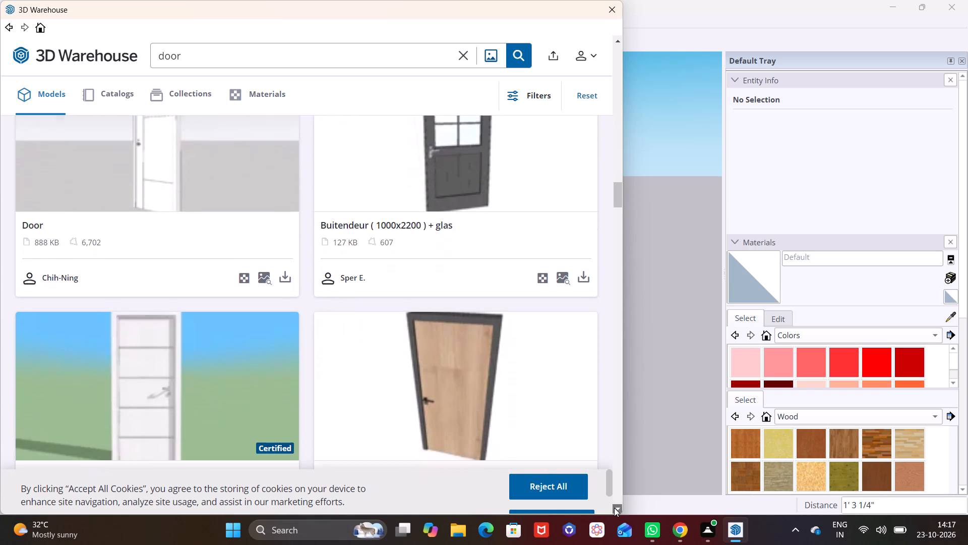
{"action": "left_click", "coordinate": [614, 508]}
{"action": "left_click", "coordinate": [614, 508]}
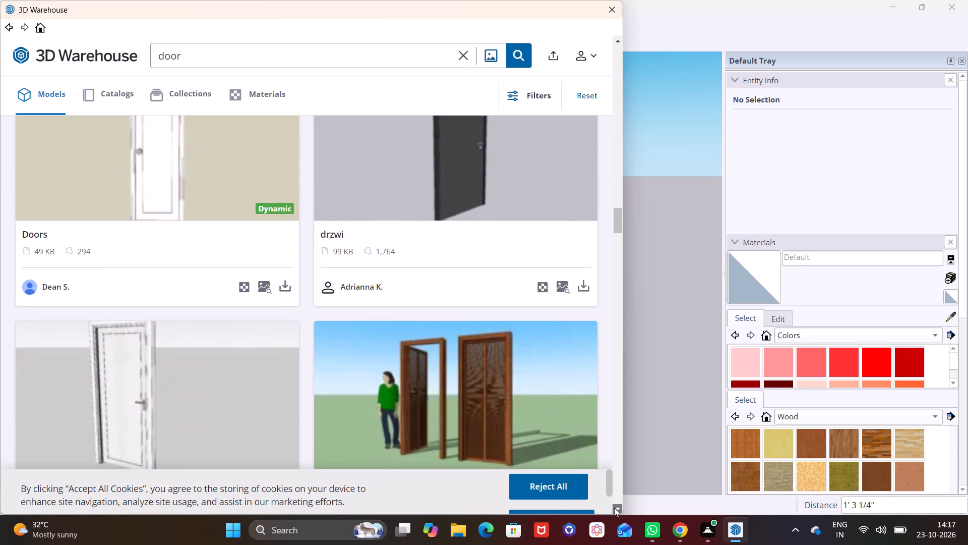
{"action": "left_click", "coordinate": [614, 508]}
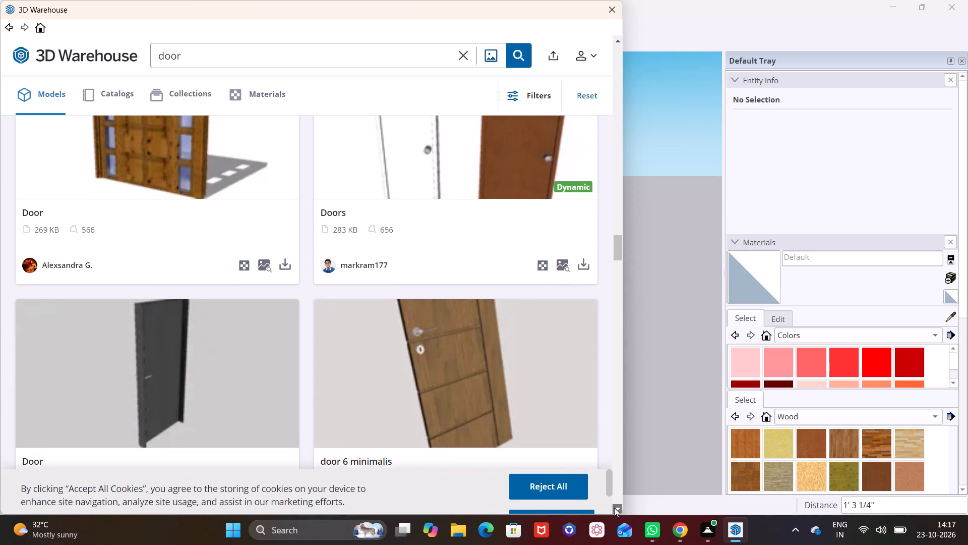
{"action": "left_click", "coordinate": [614, 508]}
{"action": "left_click", "coordinate": [614, 508]}
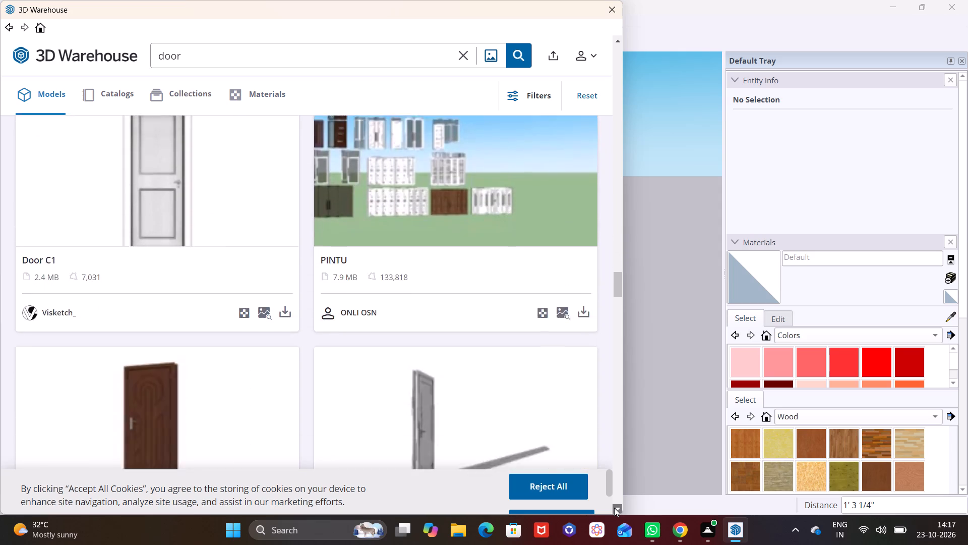
{"action": "left_click", "coordinate": [614, 508]}
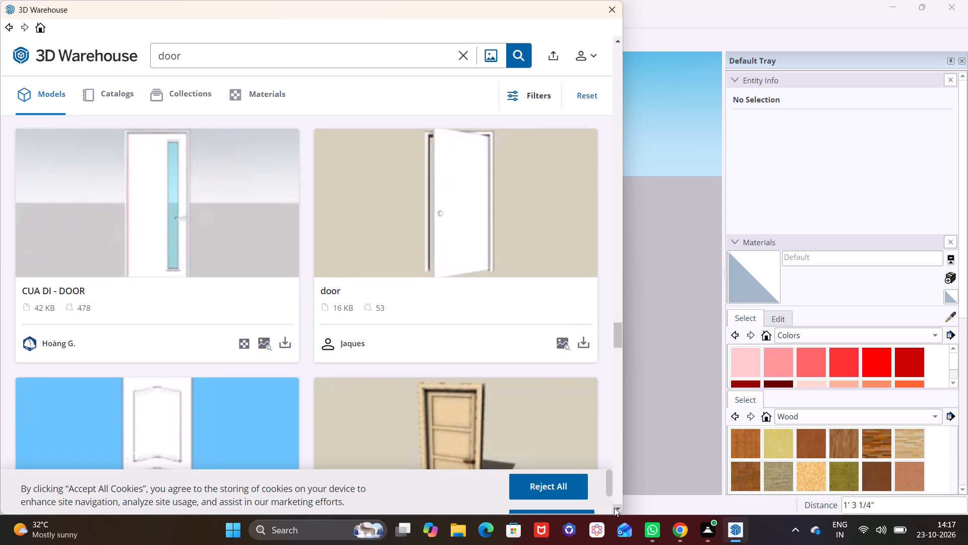
{"action": "double_click", "coordinate": [614, 508]}
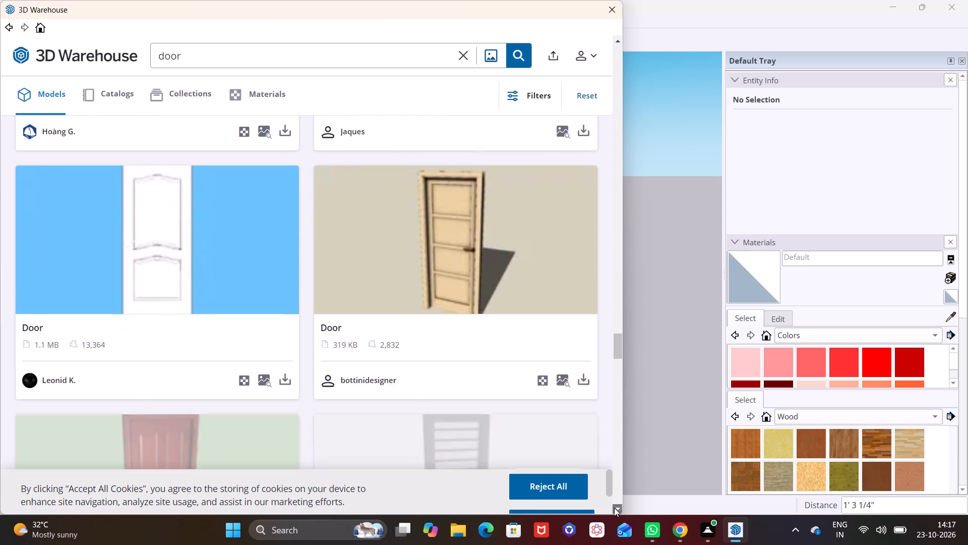
{"action": "left_click", "coordinate": [614, 508]}
{"action": "left_click", "coordinate": [614, 508]}
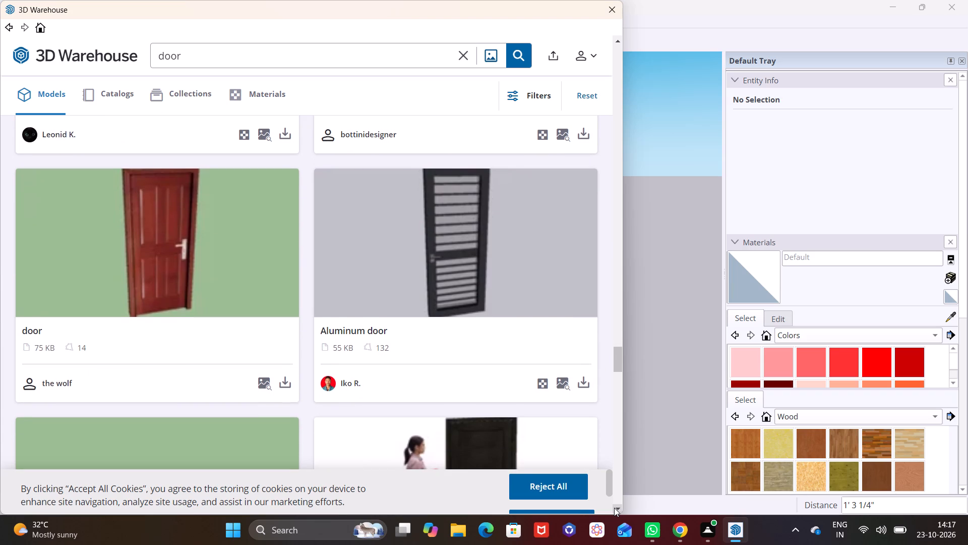
Load the red panelled "door" (75 KB) directly into the model and place it on the ledge near the frame's side wall.
{"action": "left_click", "coordinate": [284, 378]}
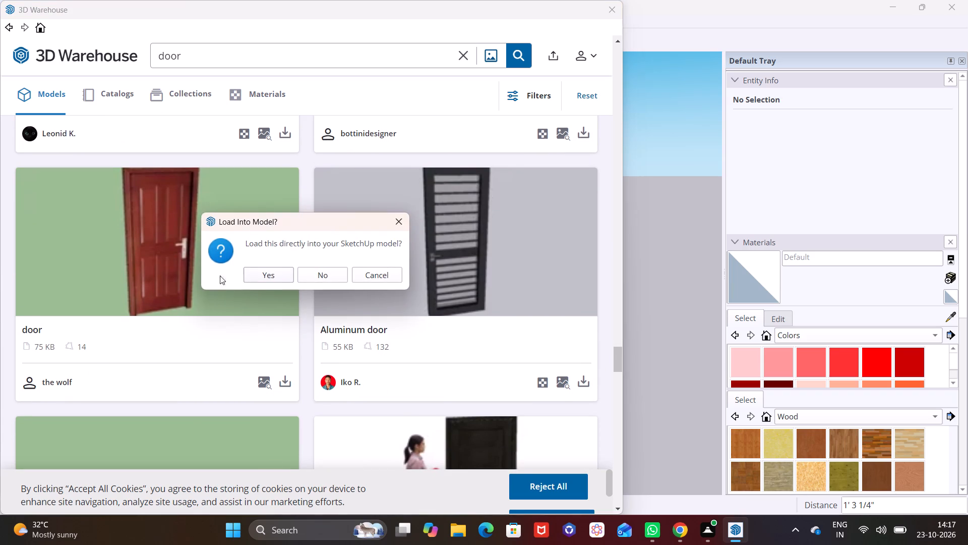
{"action": "left_click", "coordinate": [266, 276]}
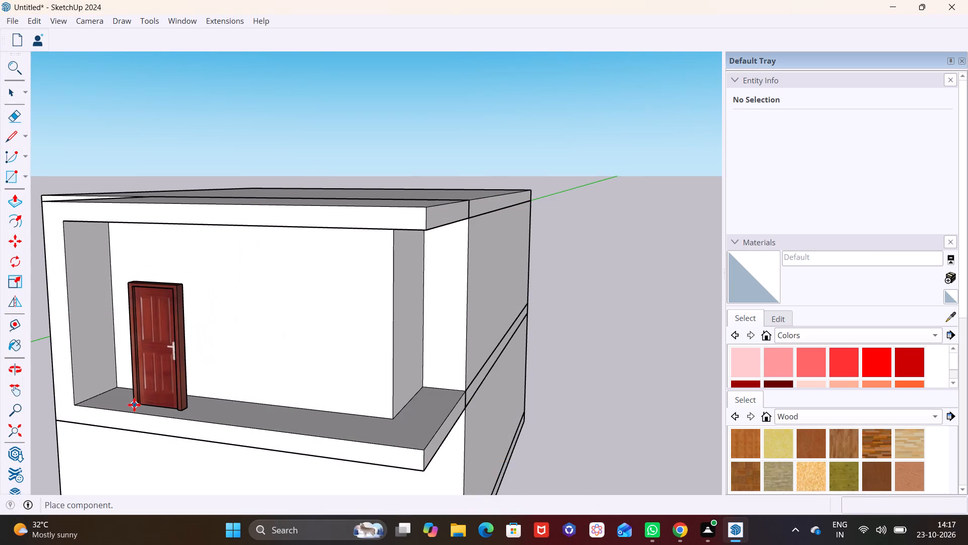
{"action": "left_click", "coordinate": [127, 405]}
Move the door back across the ledge to the front wall of the box.
{"action": "scroll", "coordinate": [181, 351], "scroll_direction": "up", "scroll_amount": 5}
{"action": "middle_click_drag", "start_coordinate": [181, 363], "coordinate": [105, 389]}
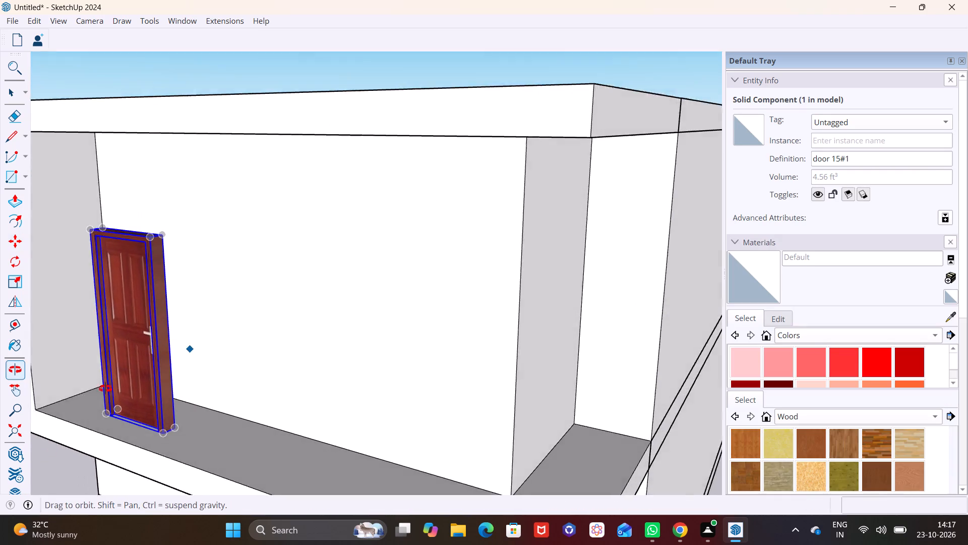
{"action": "middle_click_drag", "start_coordinate": [105, 389], "coordinate": [80, 400]}
{"action": "left_click", "coordinate": [178, 418]}
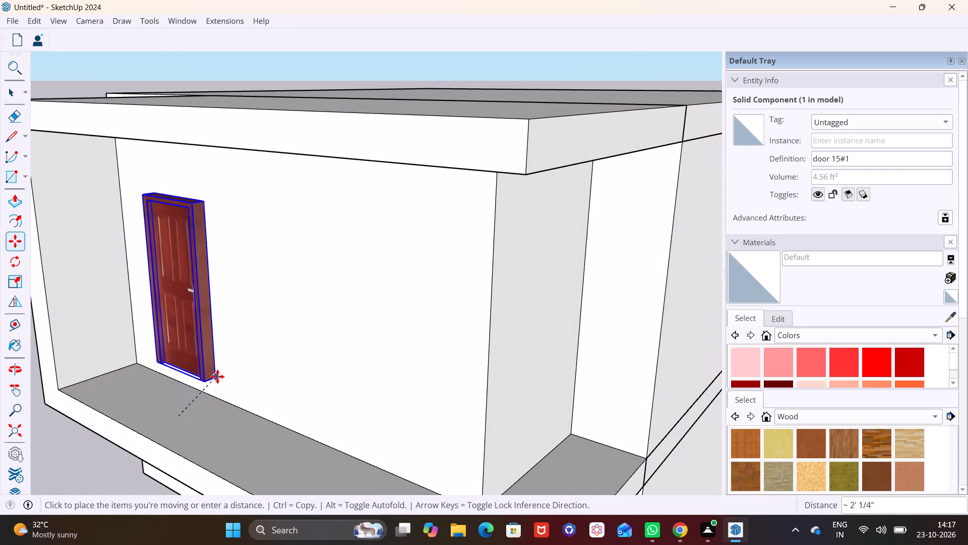
{"action": "left_click", "coordinate": [228, 394]}
Reposition the door so it projects in front of the box's wall, with its base aligned to the ledge.
{"action": "middle_click_drag", "start_coordinate": [230, 394], "coordinate": [225, 371]}
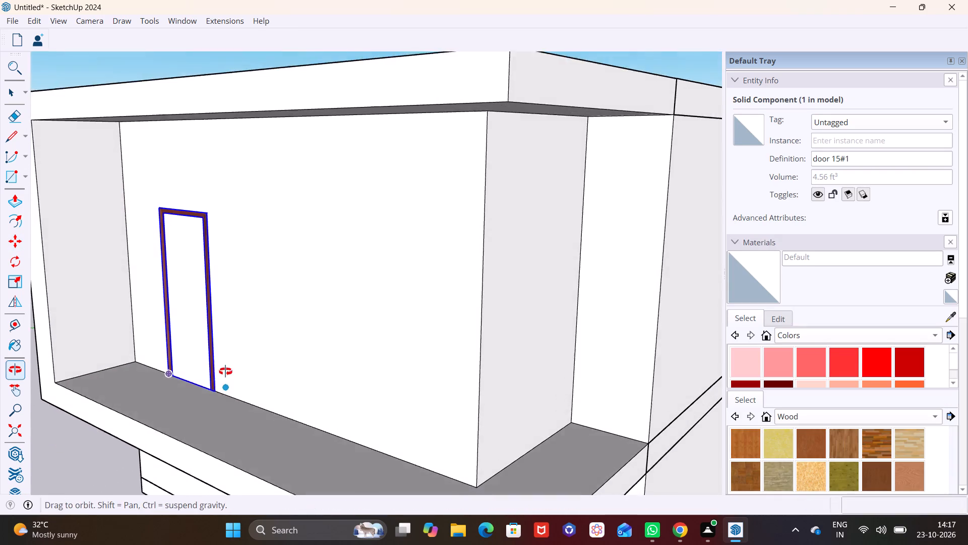
{"action": "middle_click_drag", "start_coordinate": [225, 371], "coordinate": [225, 369]}
{"action": "scroll", "coordinate": [217, 359], "scroll_direction": "up", "scroll_amount": 5}
{"action": "left_click", "coordinate": [207, 408]}
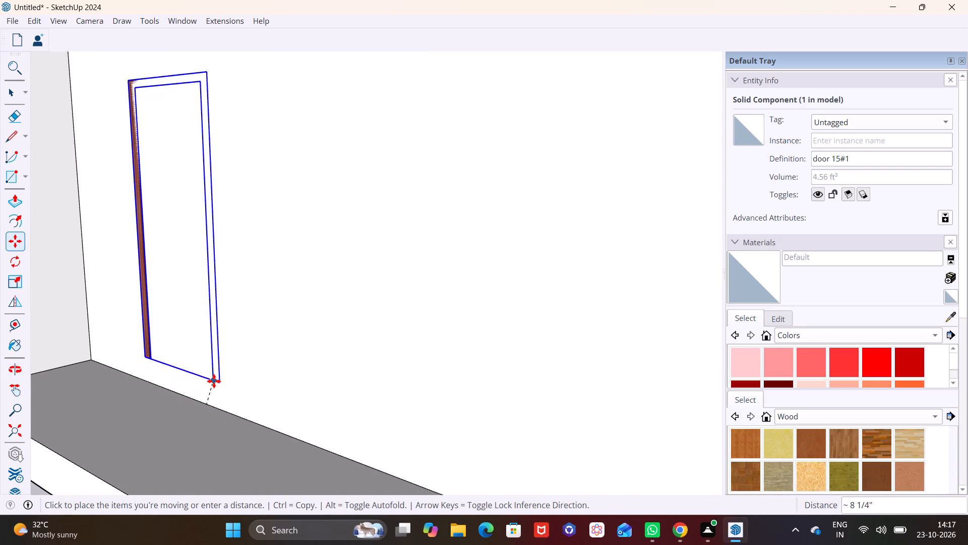
{"action": "left_click", "coordinate": [208, 389]}
{"action": "middle_click_drag", "start_coordinate": [224, 398], "coordinate": [184, 426]}
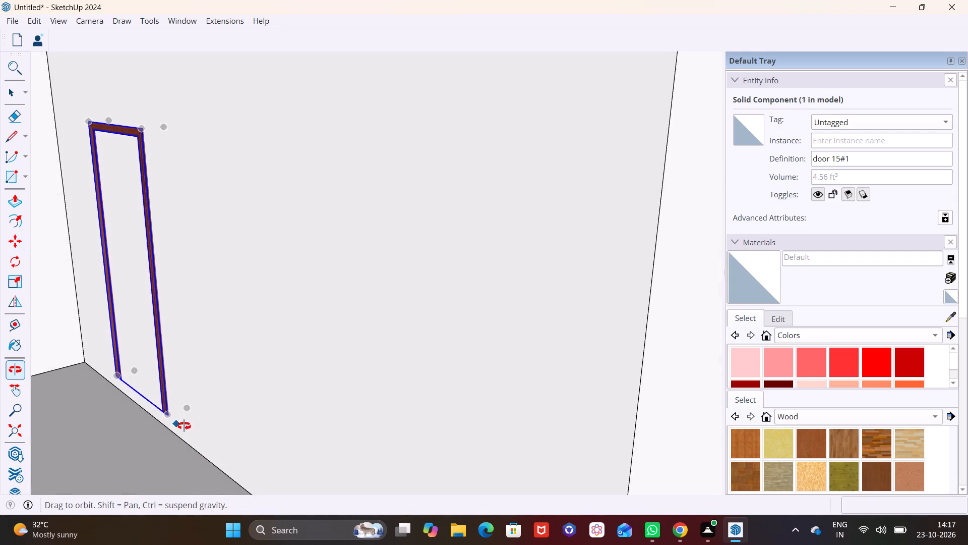
{"action": "middle_click_drag", "start_coordinate": [184, 426], "coordinate": [183, 426]}
{"action": "scroll", "coordinate": [170, 393], "scroll_direction": "up", "scroll_amount": 4}
{"action": "middle_click_drag", "start_coordinate": [171, 393], "coordinate": [312, 338]}
{"action": "scroll", "coordinate": [313, 340], "scroll_direction": "down", "scroll_amount": 3}
{"action": "middle_click_drag", "start_coordinate": [292, 355], "coordinate": [237, 380]}
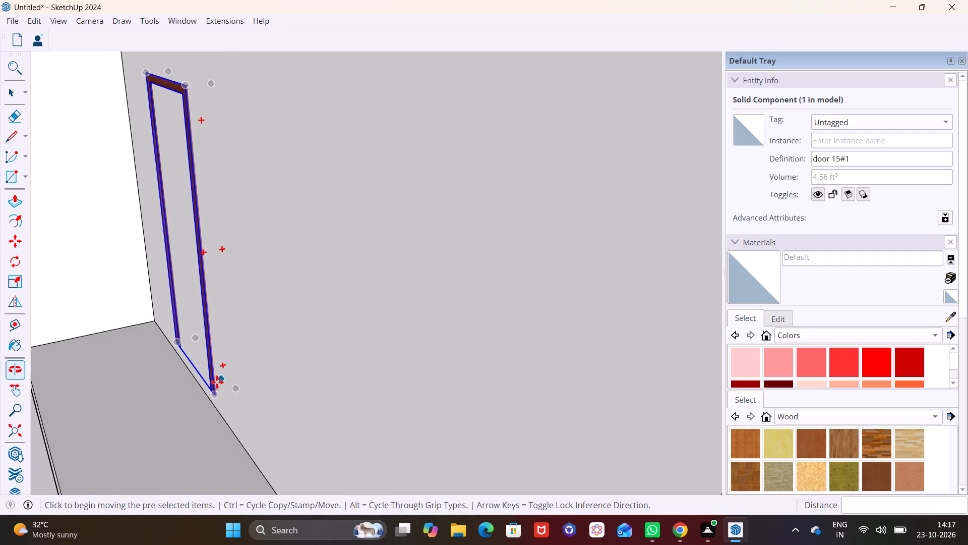
{"action": "left_click", "coordinate": [210, 391]}
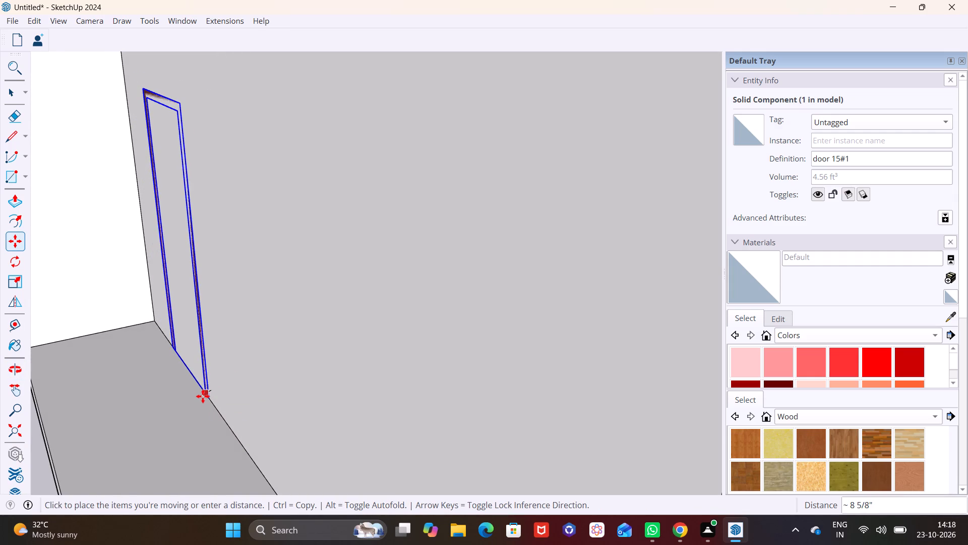
{"action": "left_click", "coordinate": [201, 398]}
Examine the door's placement against the box wall and ledge from several angles.
{"action": "key", "text": "space"}
{"action": "left_click", "coordinate": [176, 413]}
{"action": "middle_click_drag", "start_coordinate": [179, 402], "coordinate": [304, 345]}
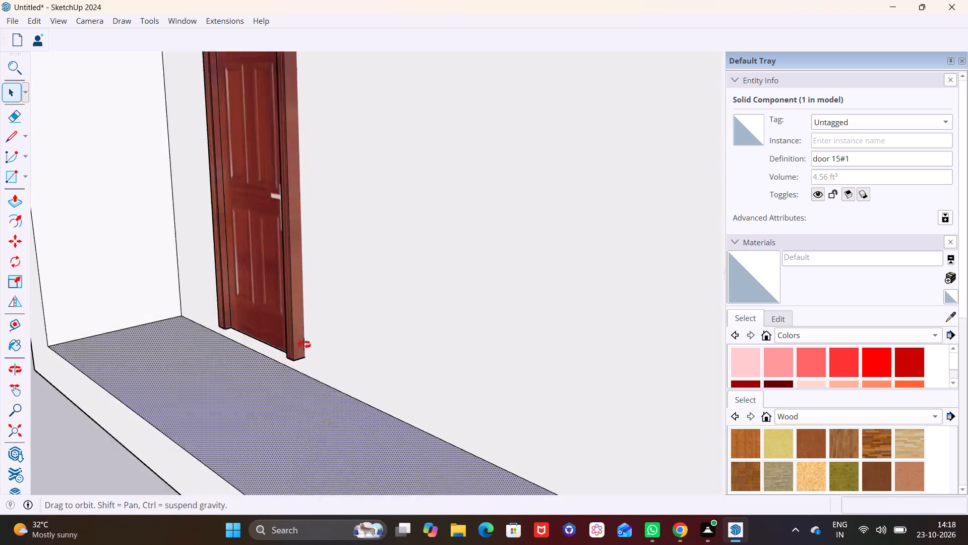
{"action": "middle_click_drag", "start_coordinate": [304, 345], "coordinate": [406, 292]}
{"action": "scroll", "coordinate": [411, 288], "scroll_direction": "down", "scroll_amount": 6}
{"action": "middle_click_drag", "start_coordinate": [401, 124], "coordinate": [292, 218], "text": "shift"}
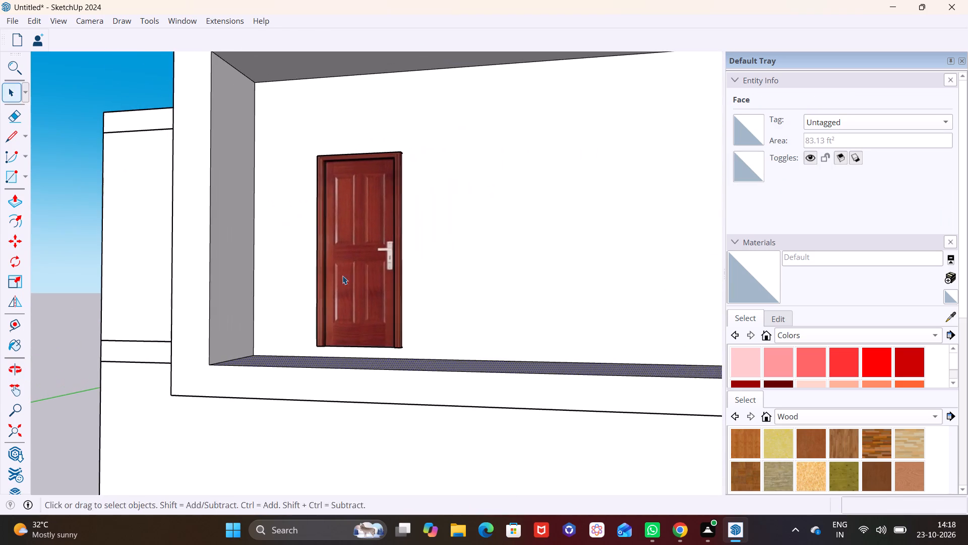
{"action": "middle_click_drag", "start_coordinate": [348, 304], "coordinate": [389, 358]}
{"action": "scroll", "coordinate": [409, 299], "scroll_direction": "down", "scroll_amount": 7}
{"action": "middle_click_drag", "start_coordinate": [407, 283], "coordinate": [284, 187], "text": "shift"}
{"action": "left_click", "coordinate": [291, 202]}
{"action": "middle_click_drag", "start_coordinate": [326, 207], "coordinate": [306, 259], "text": "shift"}
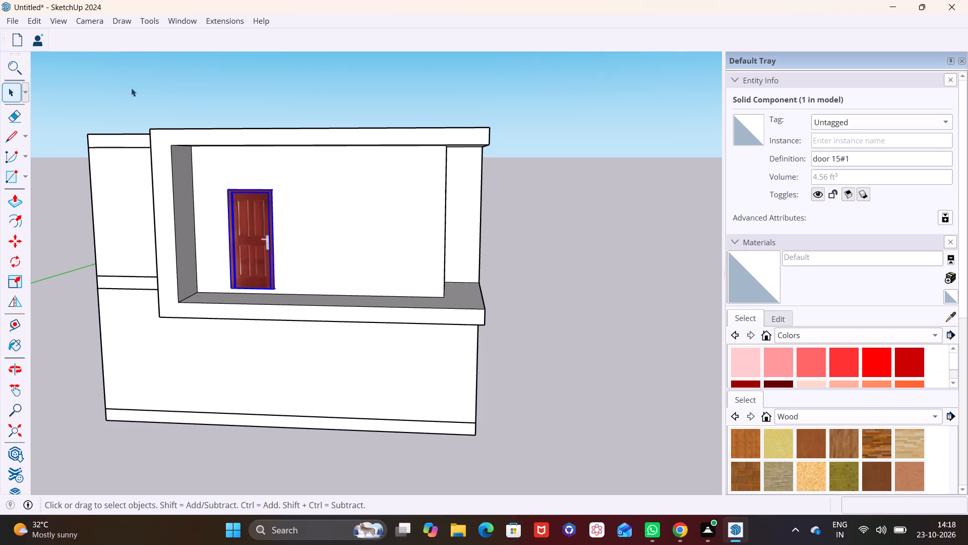
Search 3D Warehouse for "glass window".
{"action": "left_click", "coordinate": [174, 21]}
{"action": "left_click", "coordinate": [200, 120]}
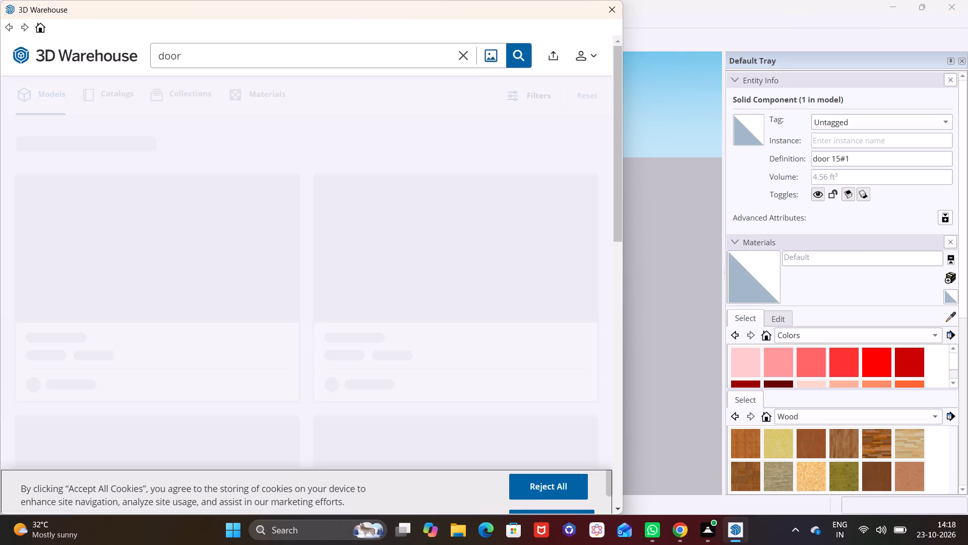
{"action": "left_click", "coordinate": [364, 54]}
{"action": "key", "text": "BackSpace"}
{"action": "key", "text": "BackSpace"}
{"action": "key", "text": "BackSpace"}
{"action": "key", "text": "BackSpace"}
{"action": "key", "text": "BackSpace"}
{"action": "key", "text": "BackSpace"}
{"action": "key", "text": "BackSpace"}
{"action": "key", "text": "BackSpace"}
{"action": "key", "text": "BackSpace"}
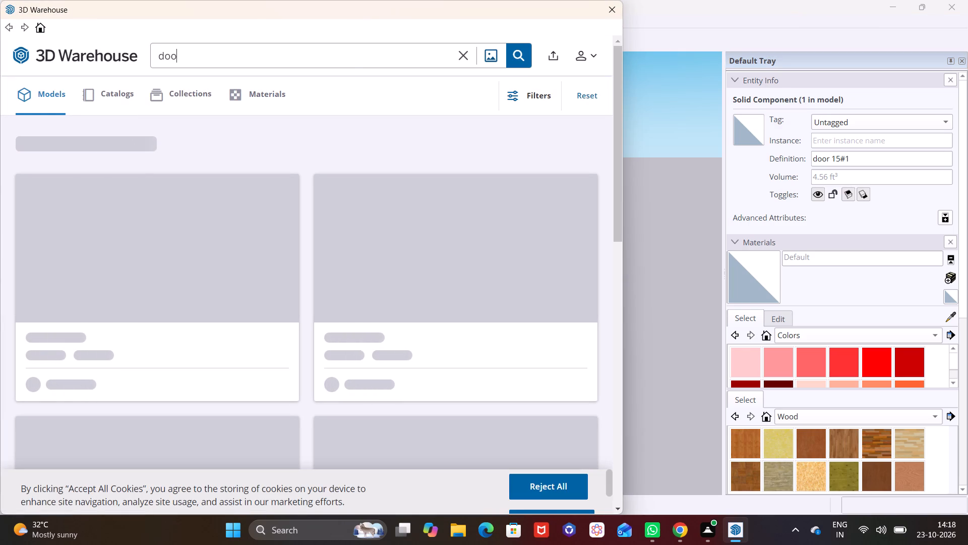
{"action": "type", "text": "glass window"}
{"action": "key", "text": "Return"}
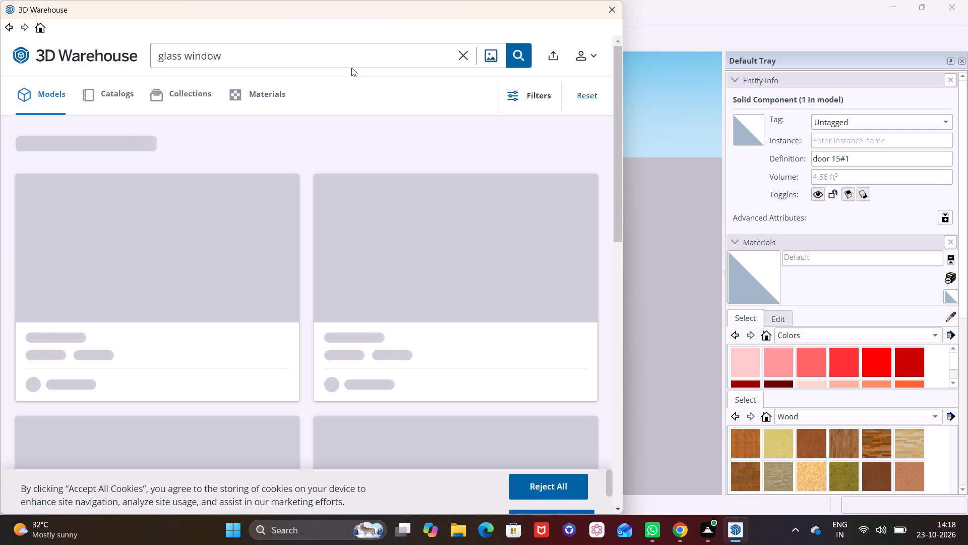
{"action": "left_click", "coordinate": [518, 54]}
{"action": "left_click", "coordinate": [620, 508]}
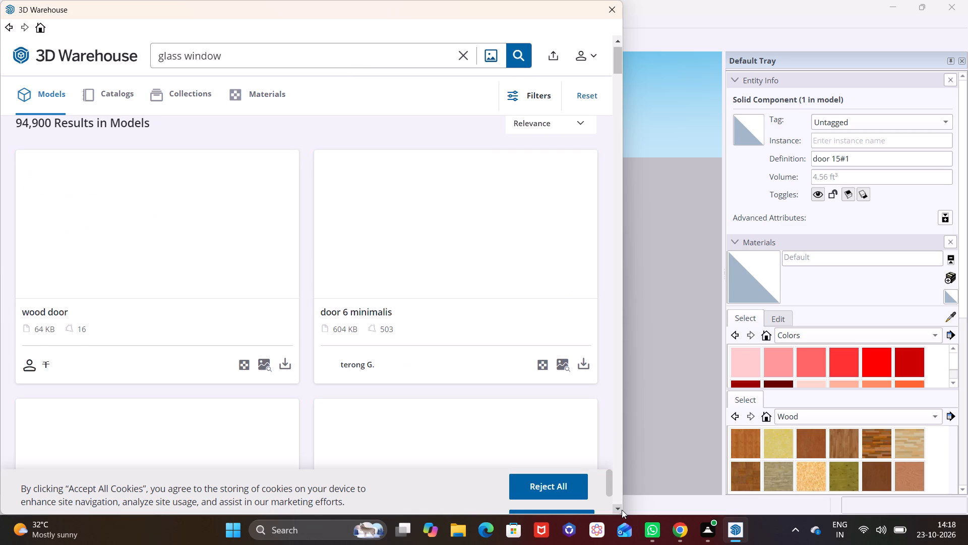
Browse the "glass window" model results through the end of the first batch for a window that suits the facade.
{"action": "left_click", "coordinate": [620, 507]}
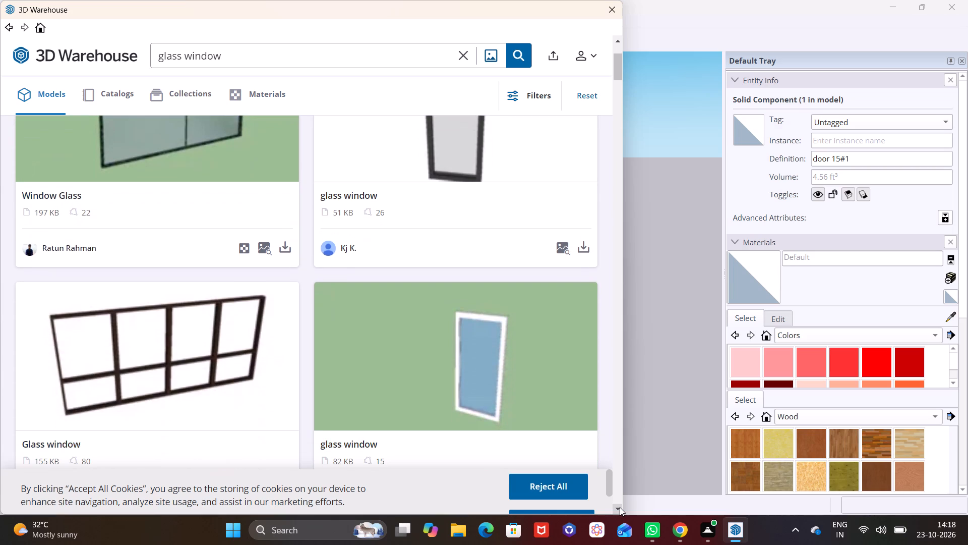
{"action": "left_click", "coordinate": [620, 507]}
{"action": "left_click", "coordinate": [620, 507]}
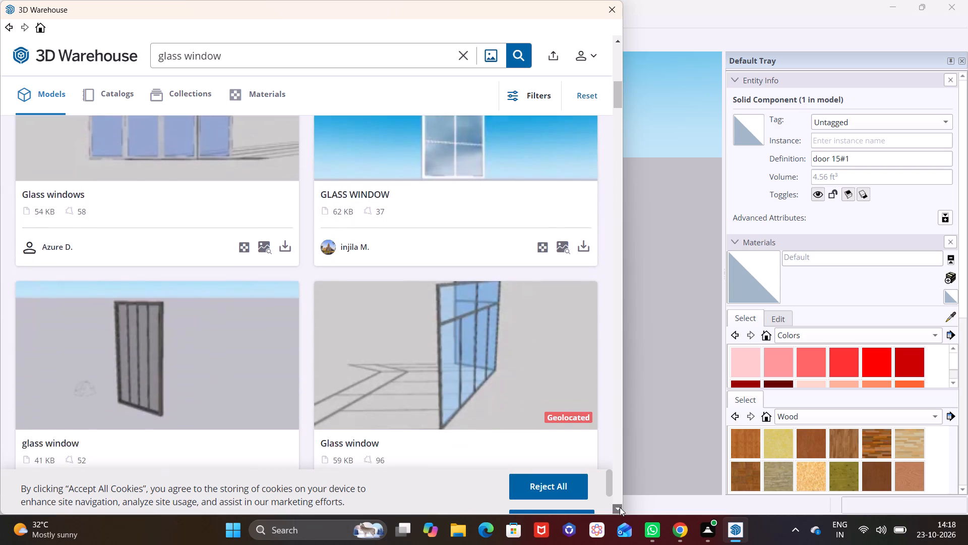
{"action": "left_click", "coordinate": [620, 507]}
{"action": "left_click", "coordinate": [620, 507]}
{"action": "left_click", "coordinate": [620, 507]}
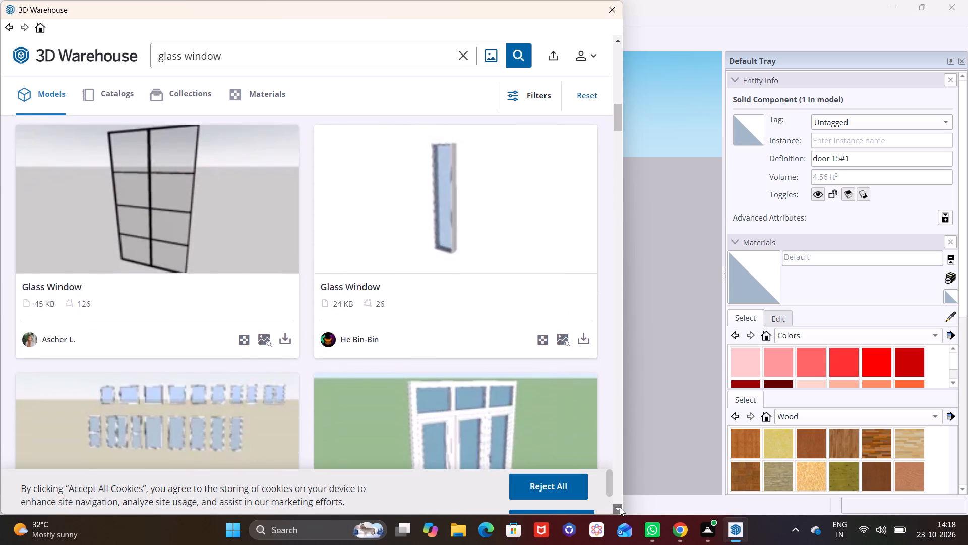
{"action": "left_click", "coordinate": [620, 507]}
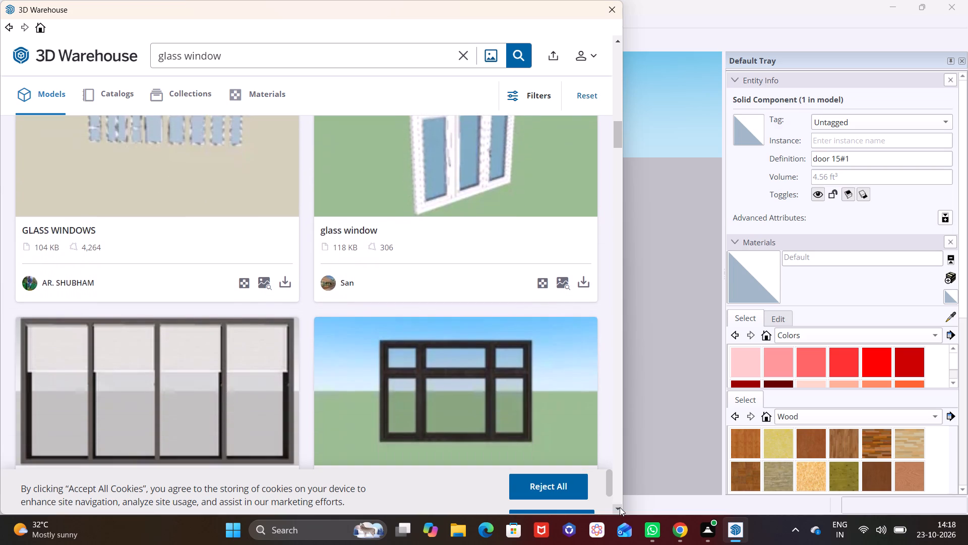
{"action": "left_click", "coordinate": [620, 507]}
{"action": "left_click", "coordinate": [620, 507]}
{"action": "left_click", "coordinate": [620, 507]}
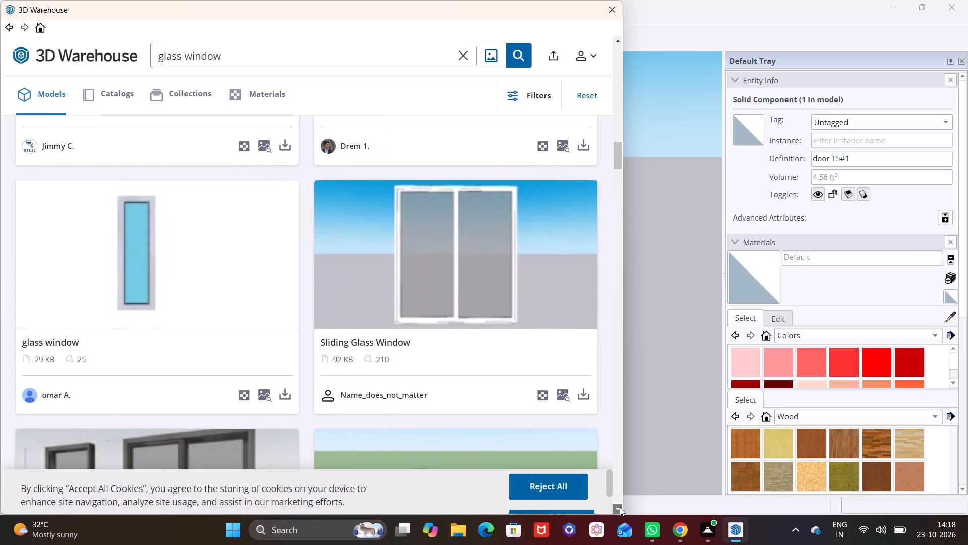
{"action": "left_click", "coordinate": [620, 507]}
{"action": "left_click", "coordinate": [620, 507]}
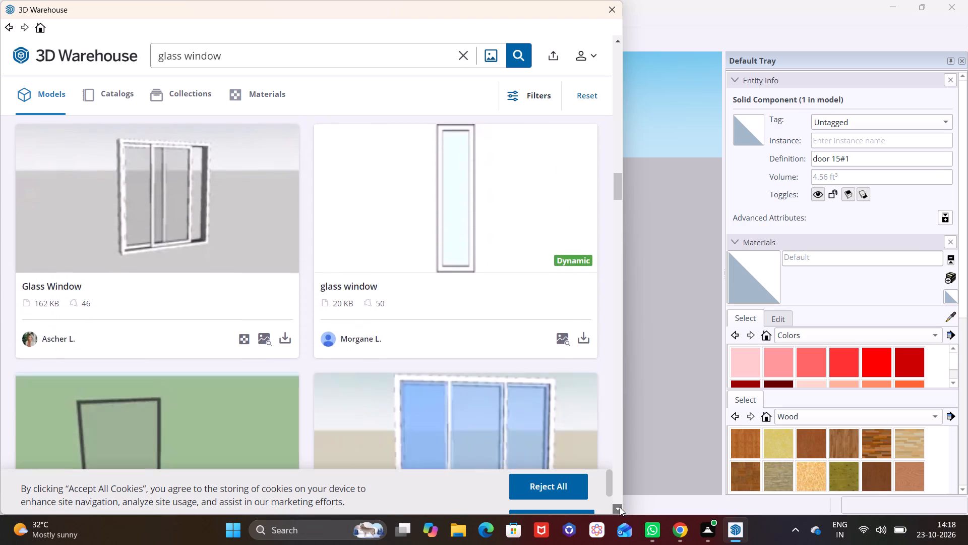
{"action": "left_click", "coordinate": [620, 507]}
{"action": "left_click", "coordinate": [620, 507]}
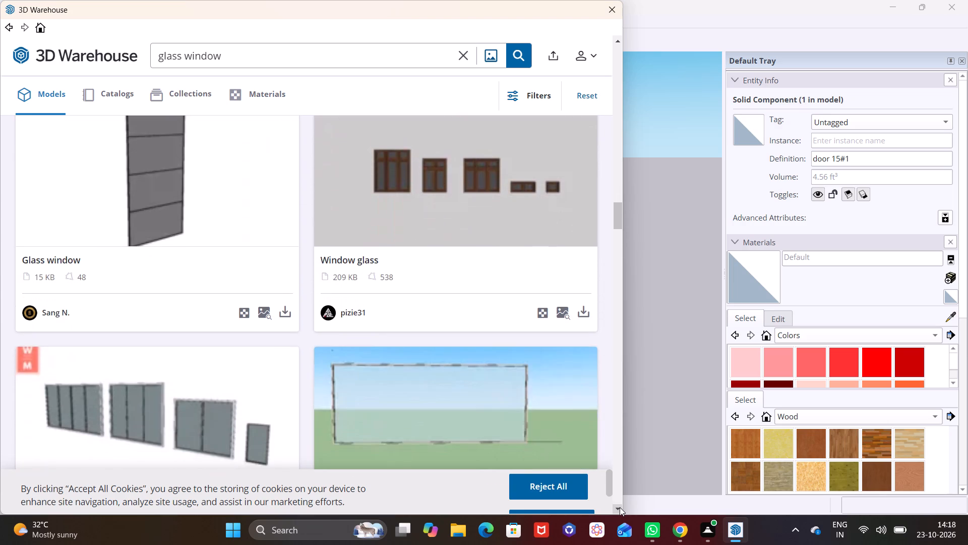
{"action": "left_click", "coordinate": [620, 507]}
{"action": "left_click", "coordinate": [620, 507]}
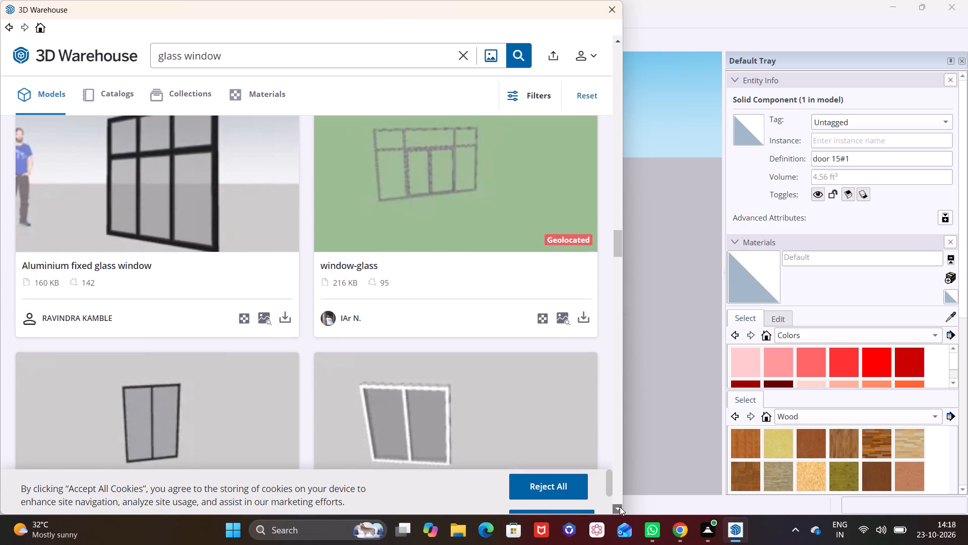
{"action": "left_click", "coordinate": [620, 507]}
{"action": "left_click", "coordinate": [620, 507]}
{"action": "left_click", "coordinate": [620, 507]}
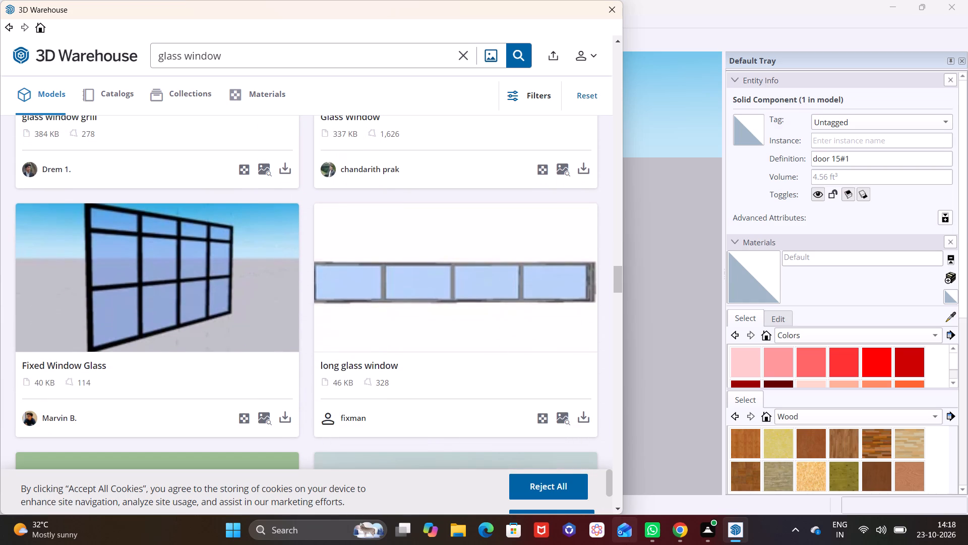
{"action": "left_click", "coordinate": [620, 506]}
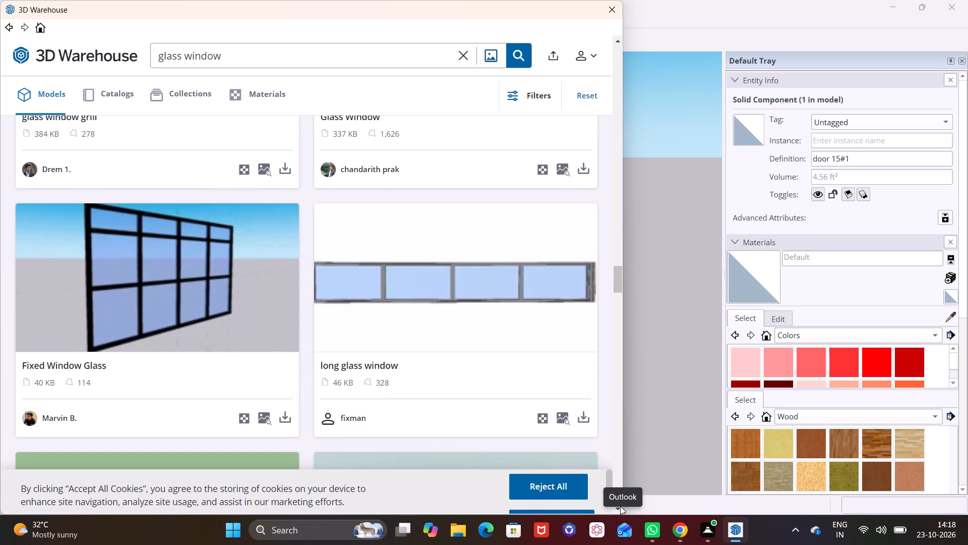
{"action": "left_click", "coordinate": [616, 509]}
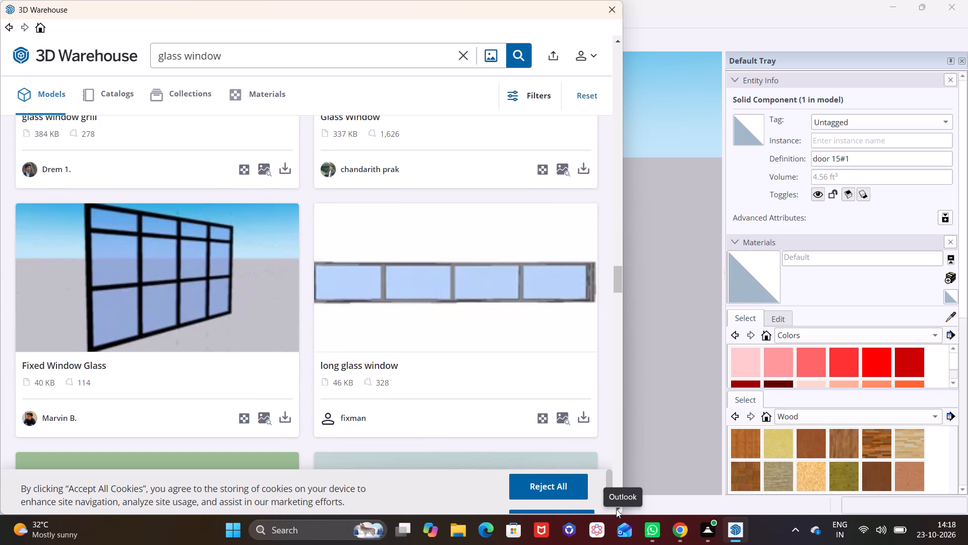
{"action": "left_click", "coordinate": [616, 509]}
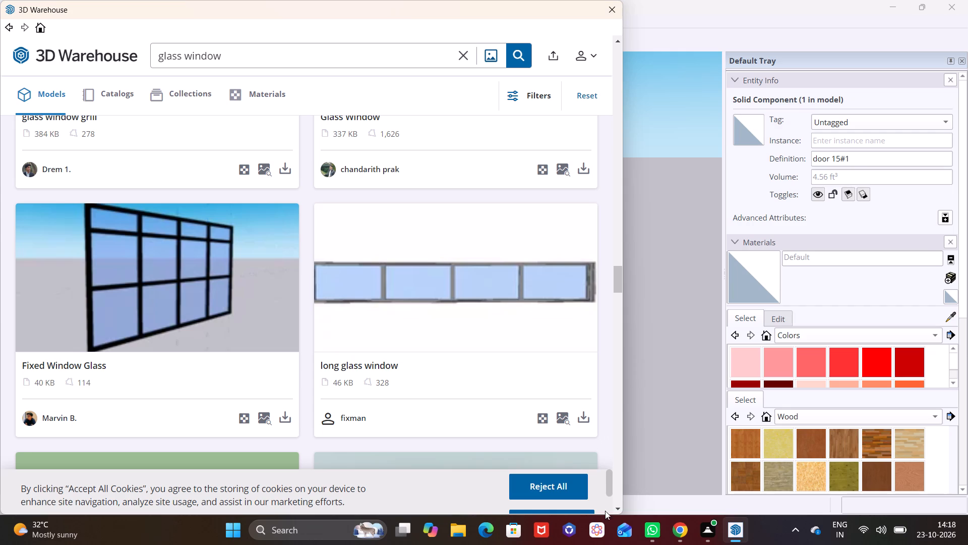
{"action": "left_click", "coordinate": [617, 507]}
{"action": "left_click", "coordinate": [617, 507]}
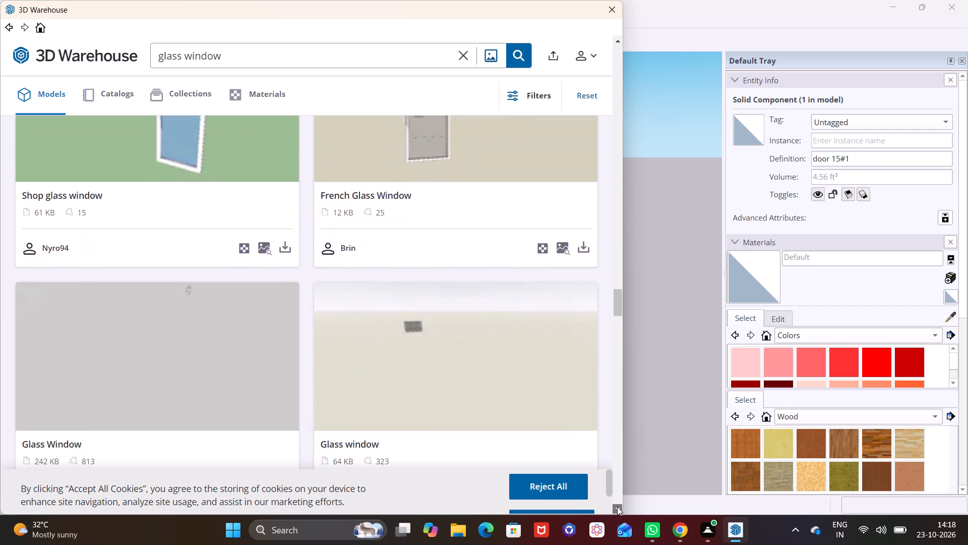
{"action": "left_click", "coordinate": [617, 507]}
{"action": "left_click", "coordinate": [617, 507]}
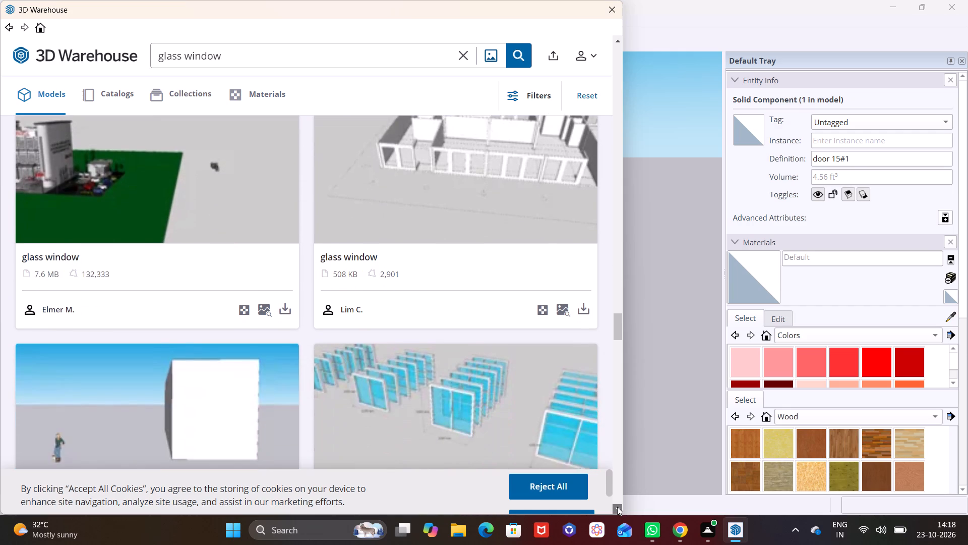
{"action": "left_click", "coordinate": [617, 507]}
{"action": "left_click", "coordinate": [617, 507]}
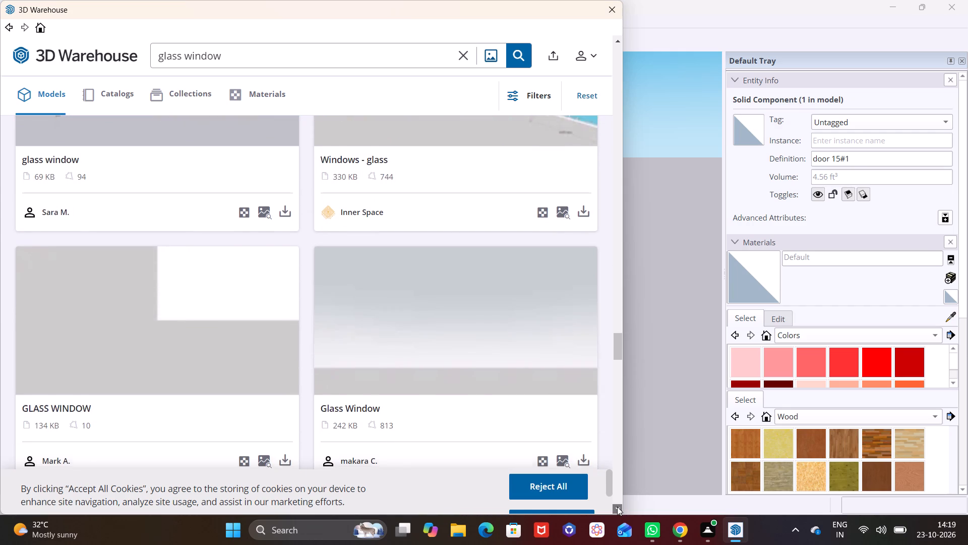
{"action": "left_click", "coordinate": [617, 507]}
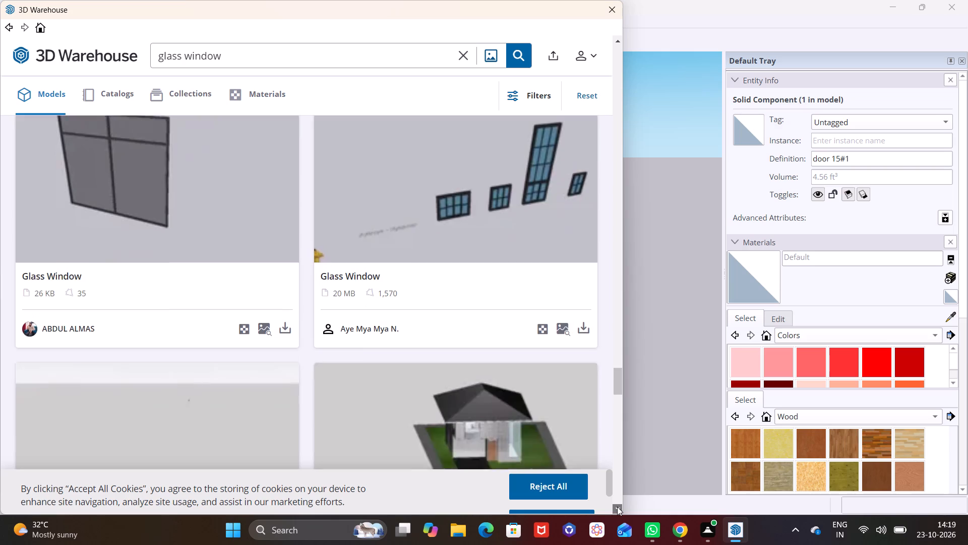
{"action": "left_click", "coordinate": [617, 507]}
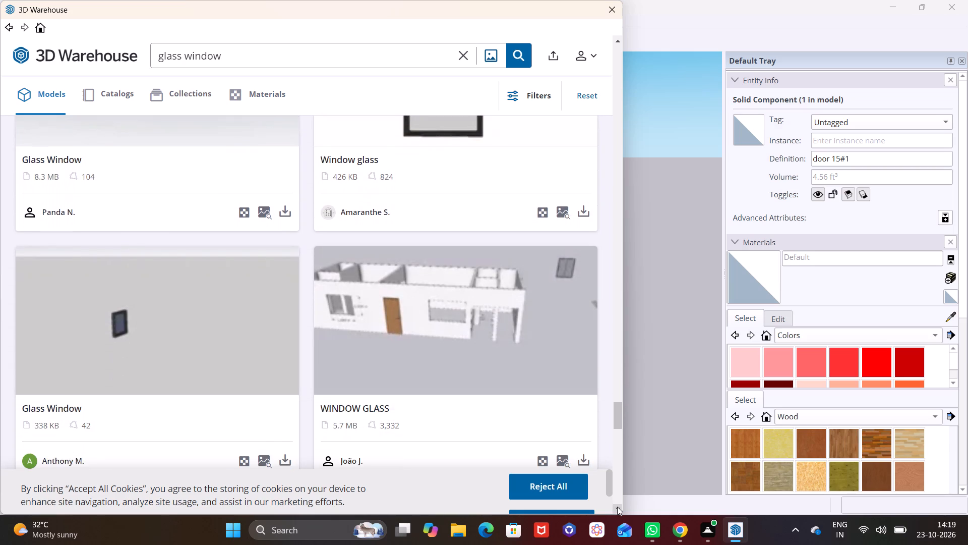
{"action": "left_click", "coordinate": [617, 507]}
{"action": "double_click", "coordinate": [617, 507]}
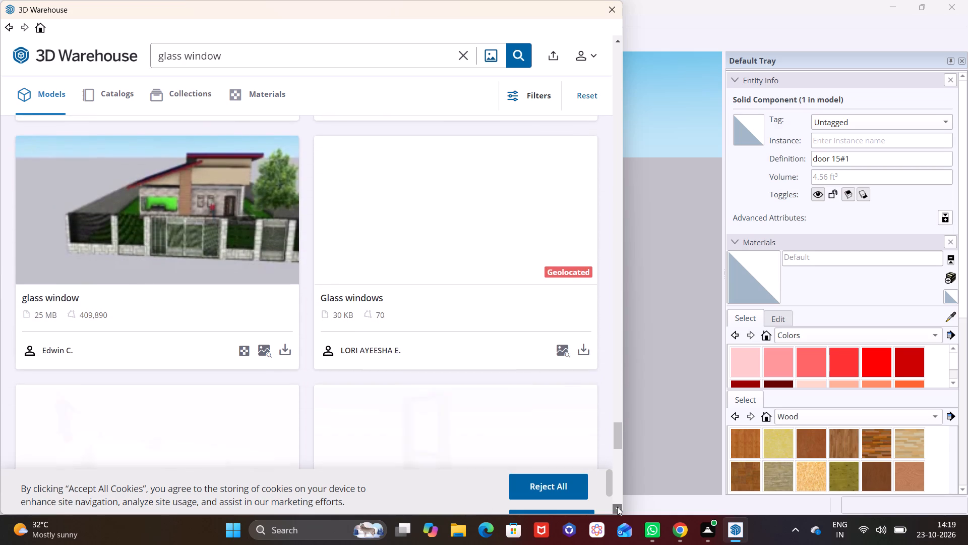
{"action": "left_click", "coordinate": [617, 507]}
{"action": "left_click", "coordinate": [617, 507]}
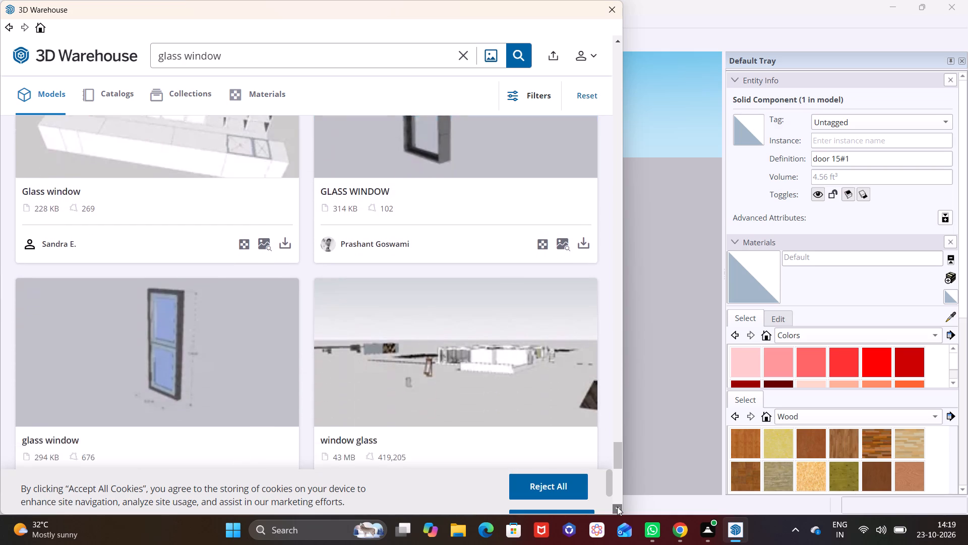
{"action": "left_click", "coordinate": [617, 507]}
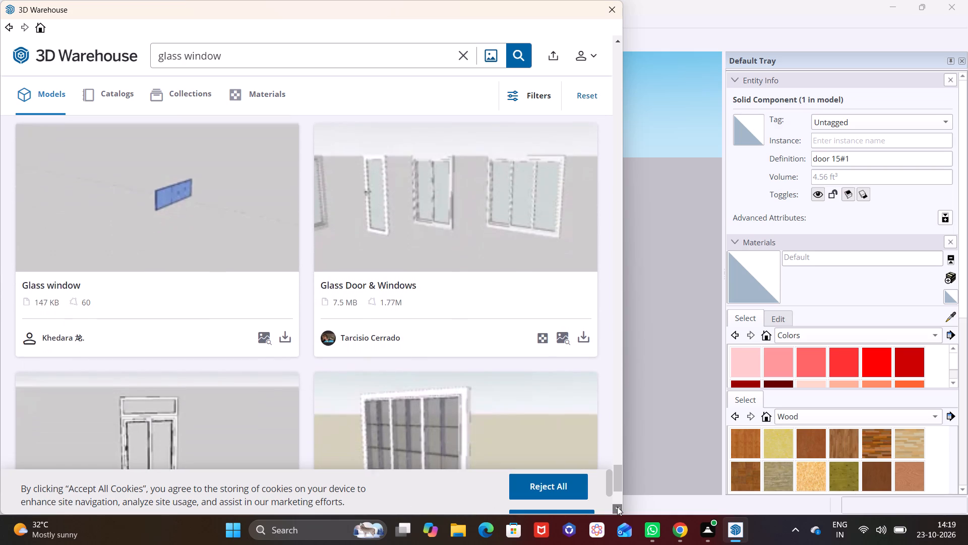
{"action": "left_click", "coordinate": [617, 507]}
{"action": "left_click", "coordinate": [617, 507]}
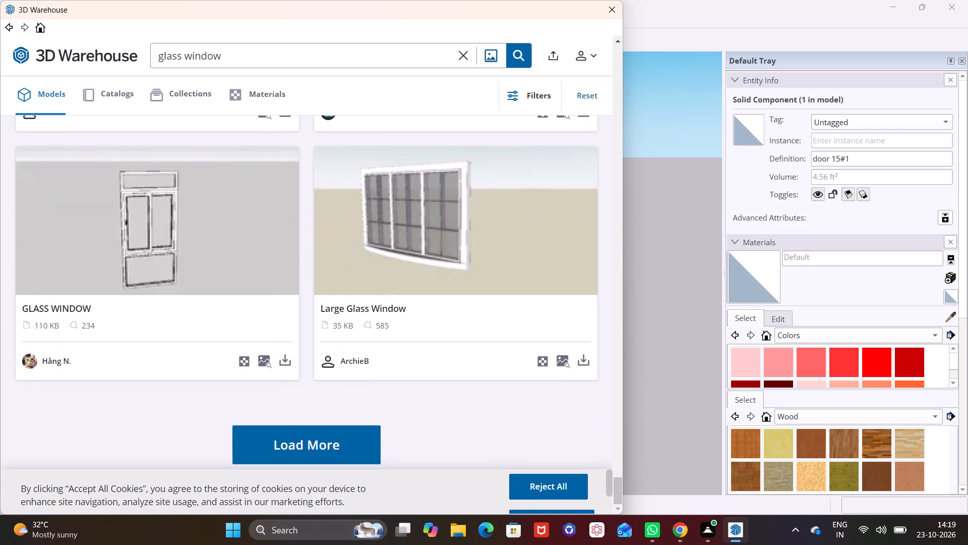
Load more "glass window" results and browse the second batch for a window that suits the facade.
{"action": "left_click", "coordinate": [336, 447]}
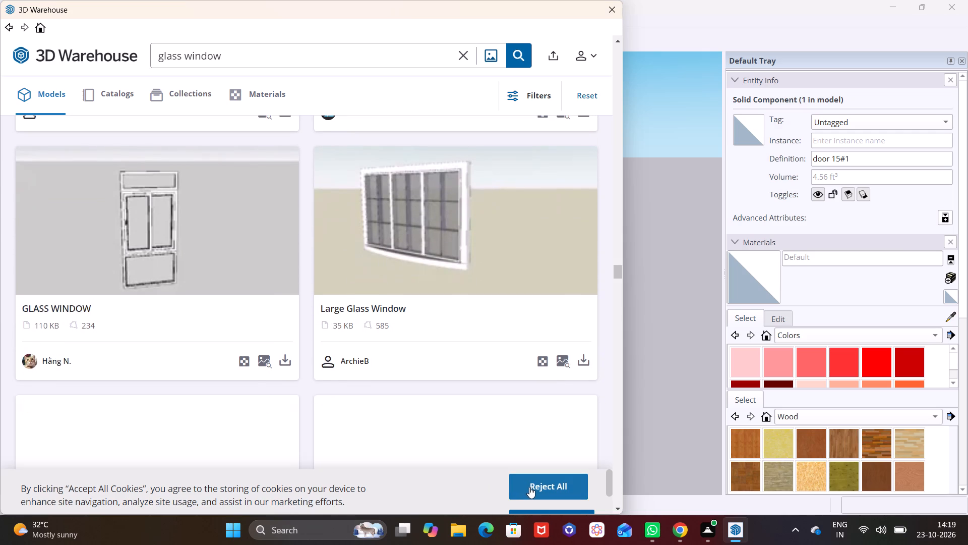
{"action": "left_click", "coordinate": [619, 507]}
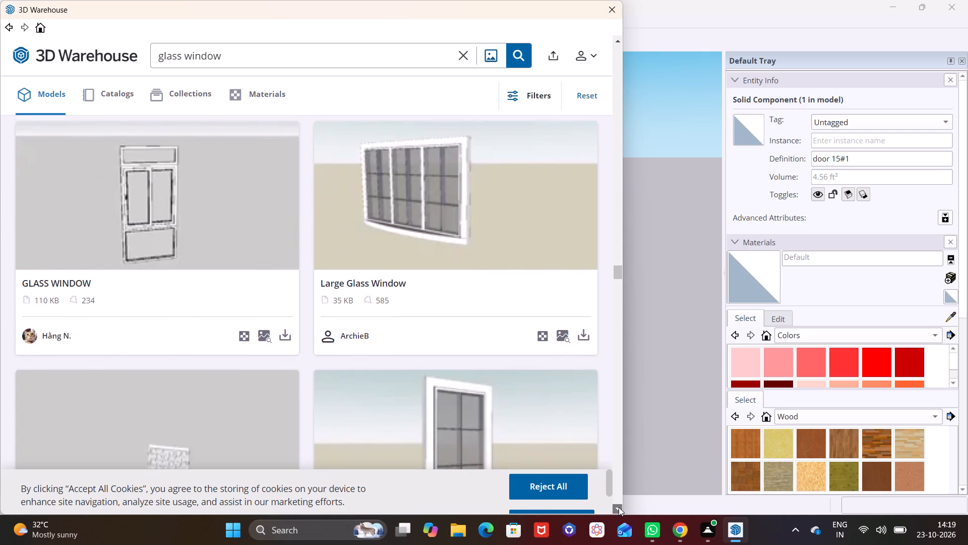
{"action": "left_click", "coordinate": [619, 507]}
{"action": "left_click", "coordinate": [619, 507]}
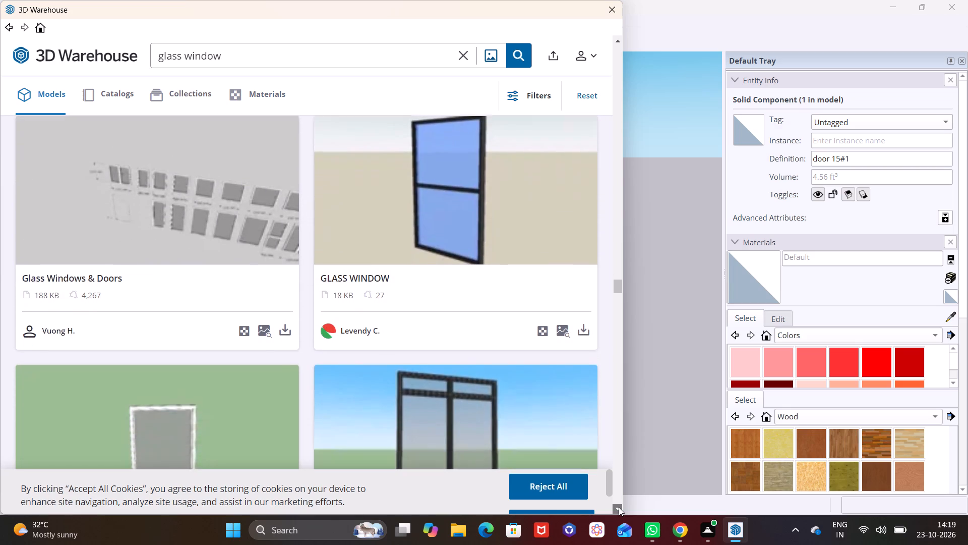
{"action": "left_click", "coordinate": [619, 507]}
{"action": "left_click", "coordinate": [619, 507]}
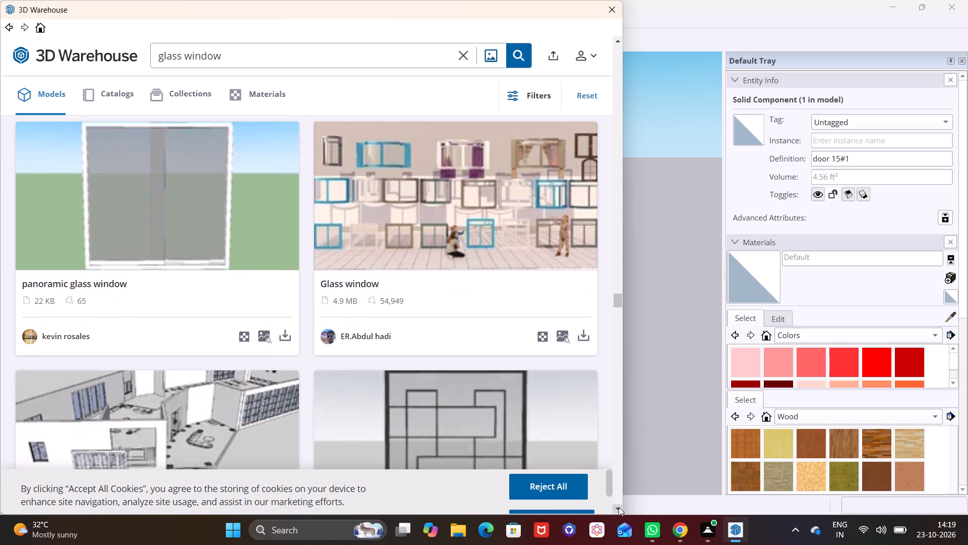
{"action": "left_click", "coordinate": [619, 507]}
{"action": "left_click", "coordinate": [619, 507]}
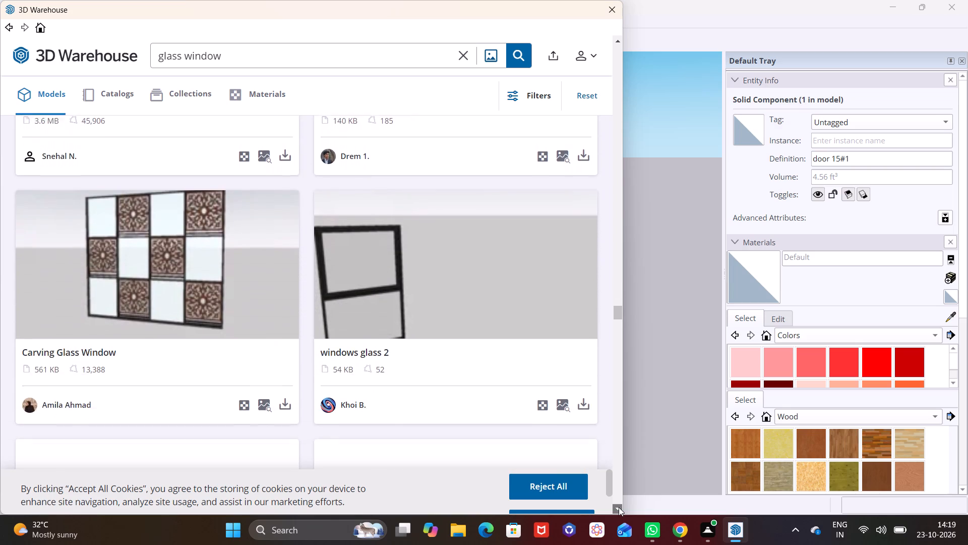
{"action": "left_click", "coordinate": [619, 507]}
{"action": "left_click", "coordinate": [619, 507]}
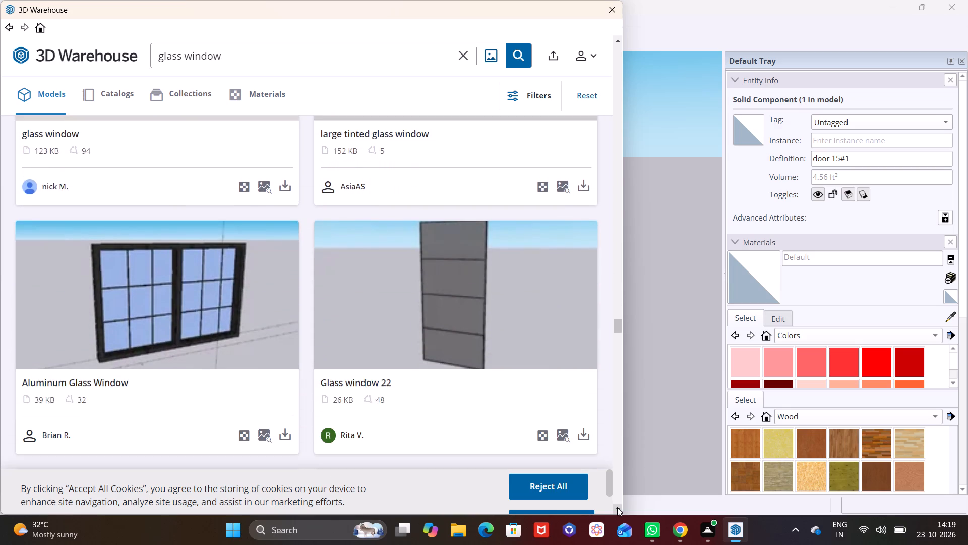
{"action": "left_click", "coordinate": [617, 507]}
{"action": "left_click", "coordinate": [617, 507]}
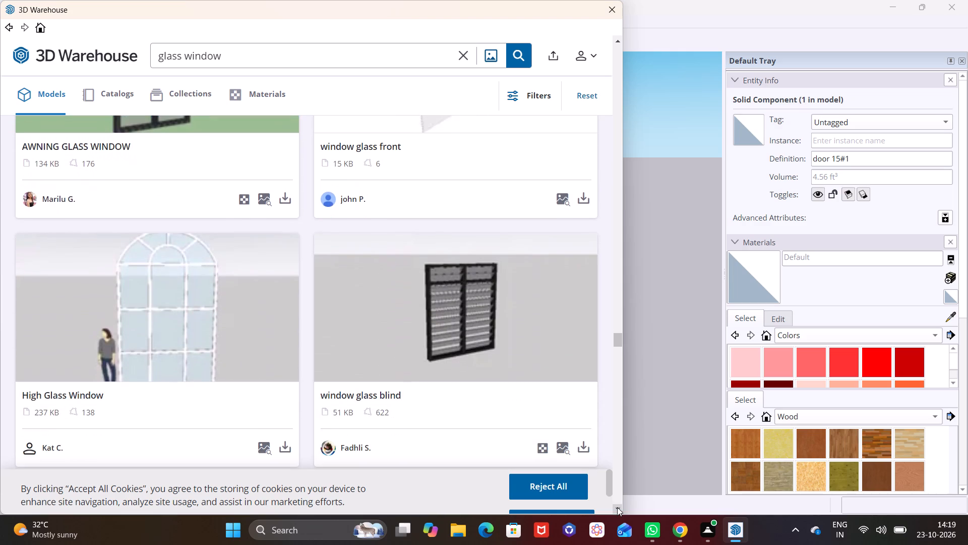
{"action": "left_click", "coordinate": [617, 507]}
{"action": "left_click", "coordinate": [617, 507]}
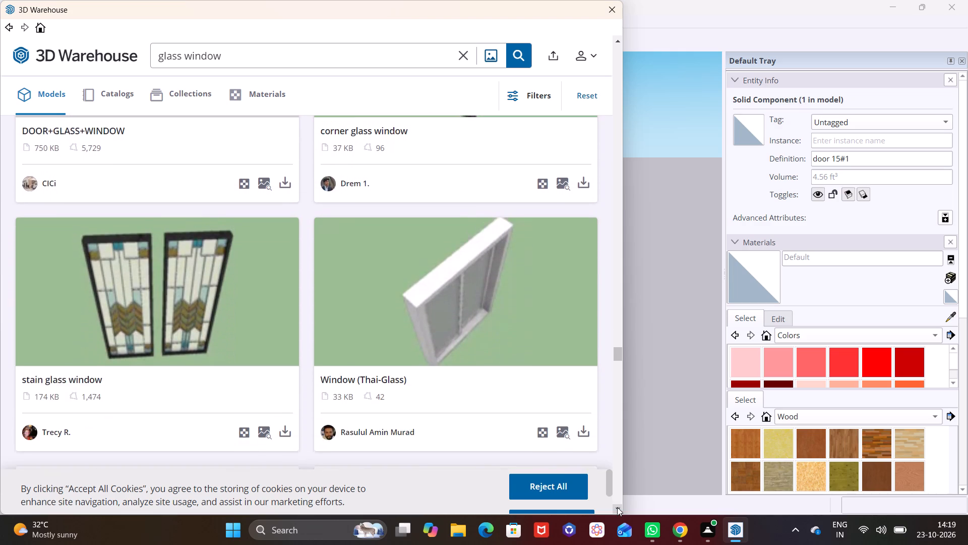
{"action": "left_click", "coordinate": [617, 507]}
{"action": "left_click", "coordinate": [617, 507]}
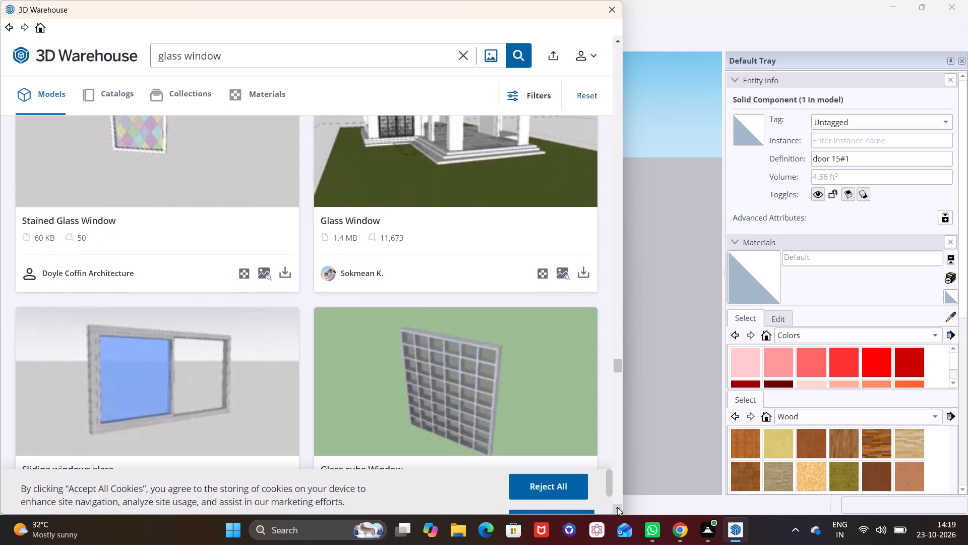
{"action": "left_click", "coordinate": [617, 507]}
{"action": "left_click", "coordinate": [617, 507]}
{"action": "left_click", "coordinate": [617, 507]}
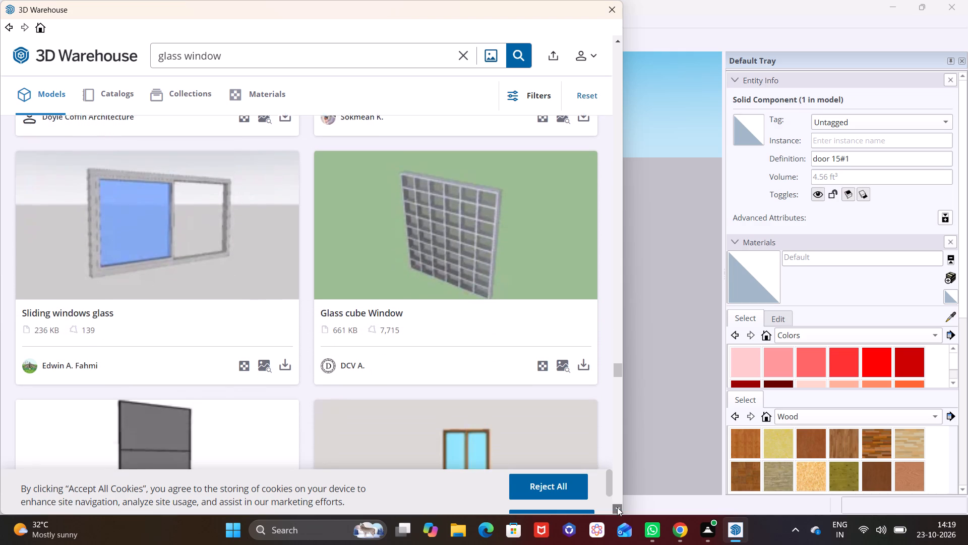
{"action": "left_click", "coordinate": [617, 507]}
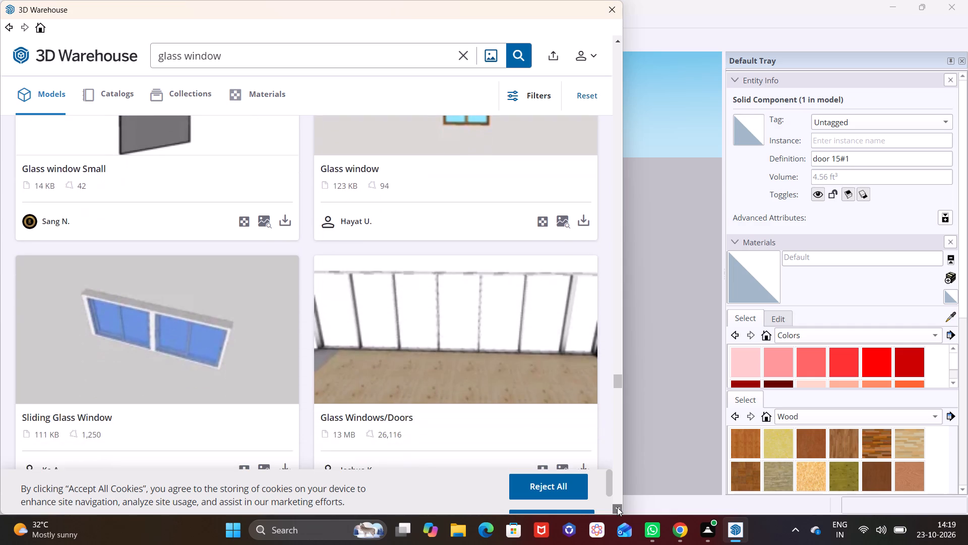
{"action": "left_click", "coordinate": [617, 507]}
{"action": "left_click", "coordinate": [617, 507]}
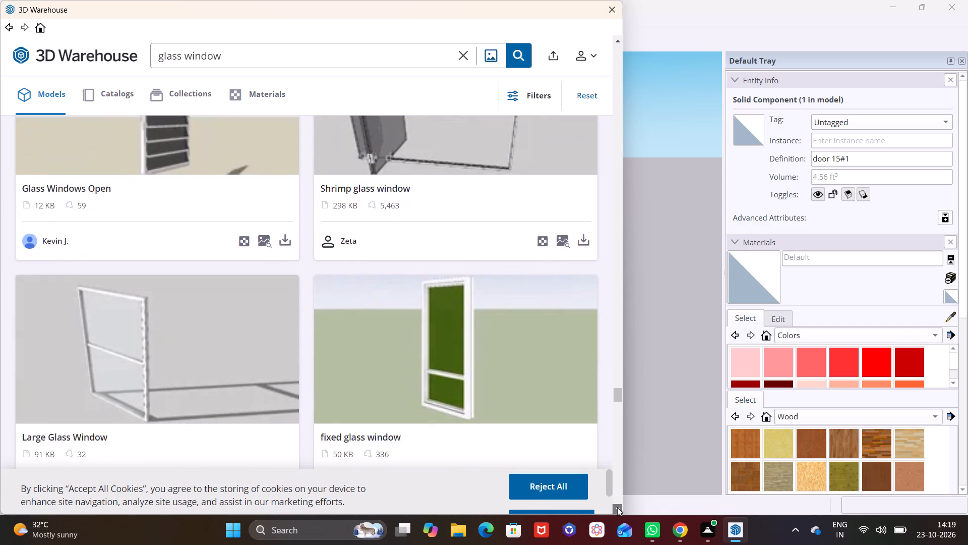
{"action": "left_click", "coordinate": [617, 507]}
{"action": "left_click", "coordinate": [617, 507]}
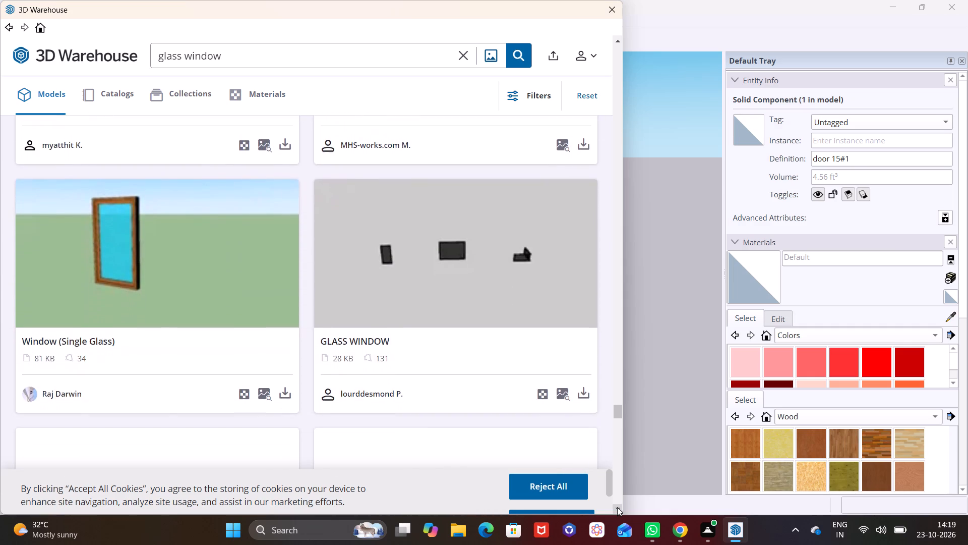
{"action": "left_click", "coordinate": [617, 507]}
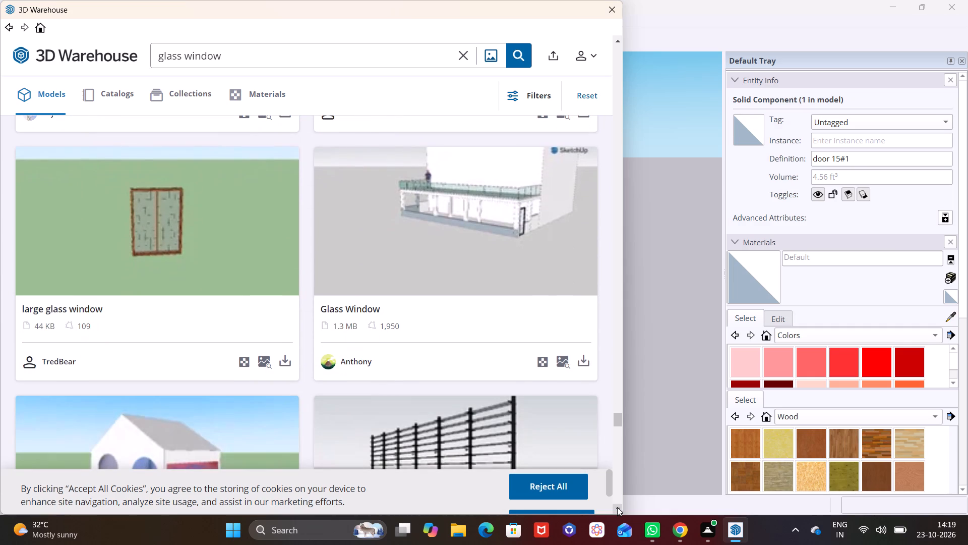
Load the "large glass window" model into the building model and place it beside the door on the box's wall.
{"action": "left_click", "coordinate": [284, 361]}
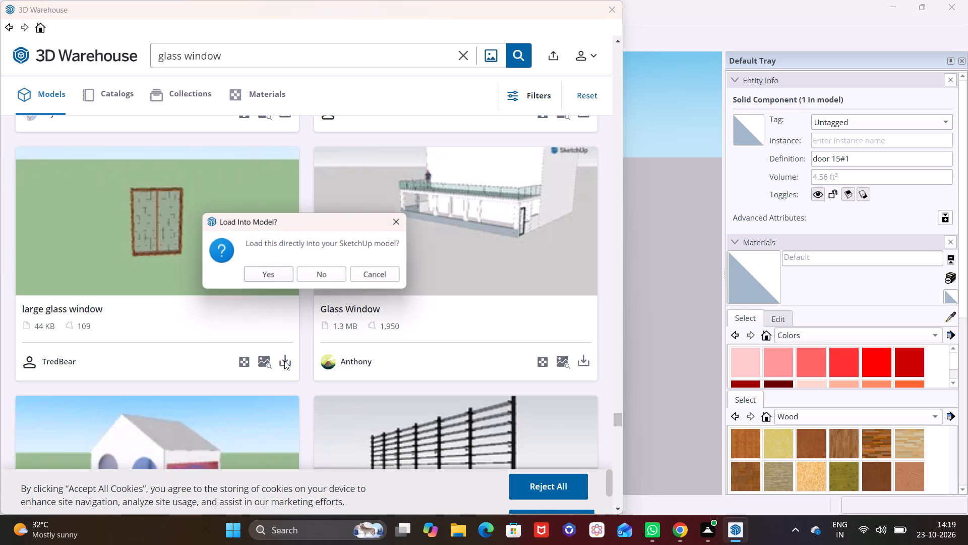
{"action": "left_click", "coordinate": [261, 275]}
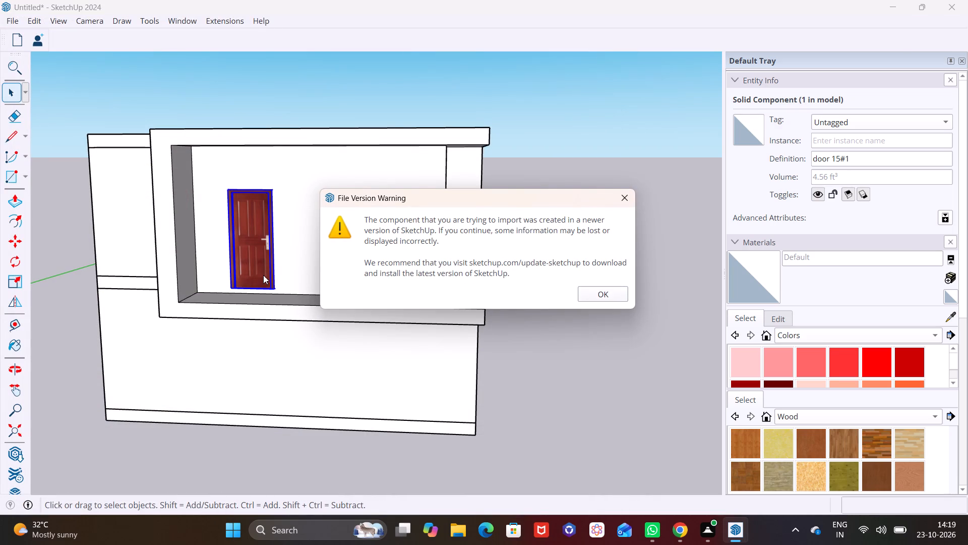
{"action": "left_click", "coordinate": [590, 299]}
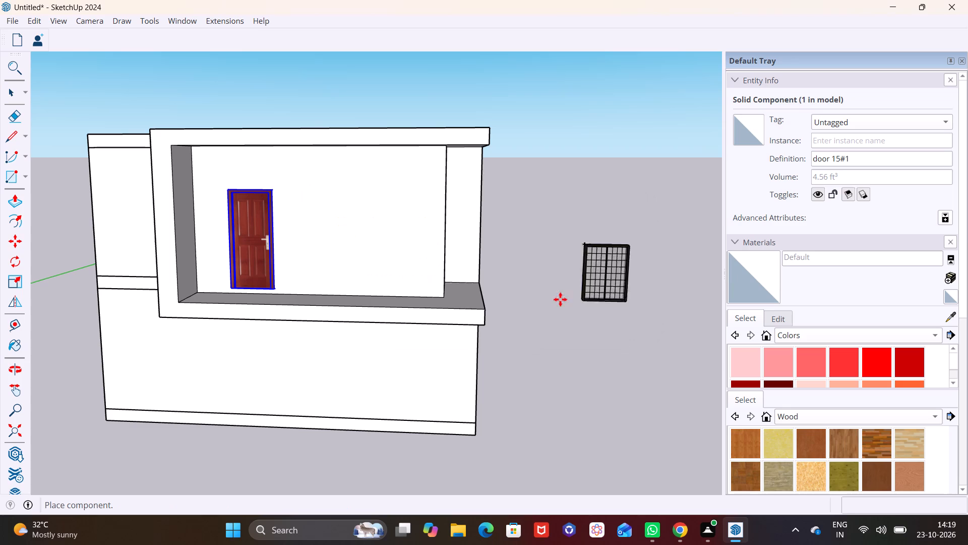
{"action": "scroll", "coordinate": [331, 306], "scroll_direction": "up", "scroll_amount": 7}
{"action": "scroll", "coordinate": [340, 306], "scroll_direction": "down", "scroll_amount": 4}
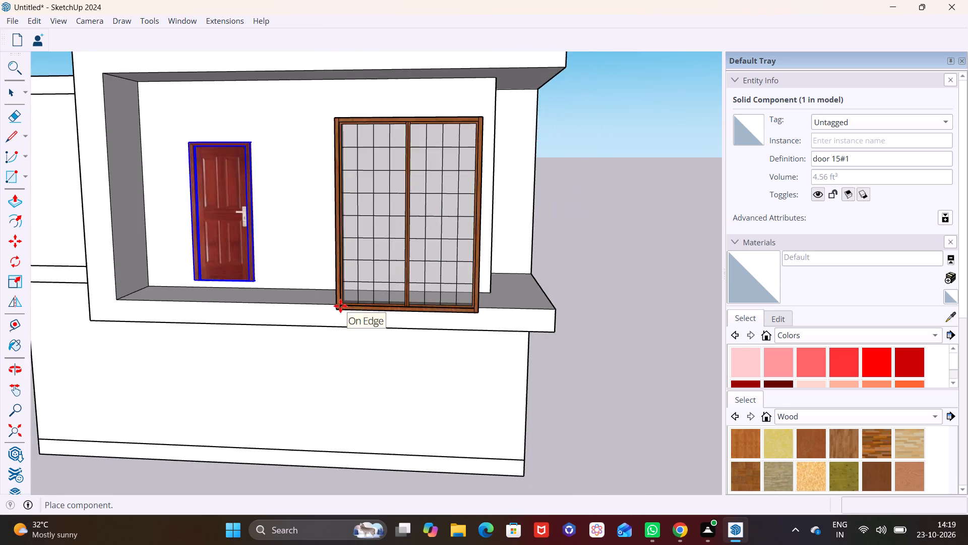
{"action": "scroll", "coordinate": [340, 306], "scroll_direction": "down", "scroll_amount": 4}
{"action": "middle_click_drag", "start_coordinate": [357, 297], "coordinate": [113, 355]}
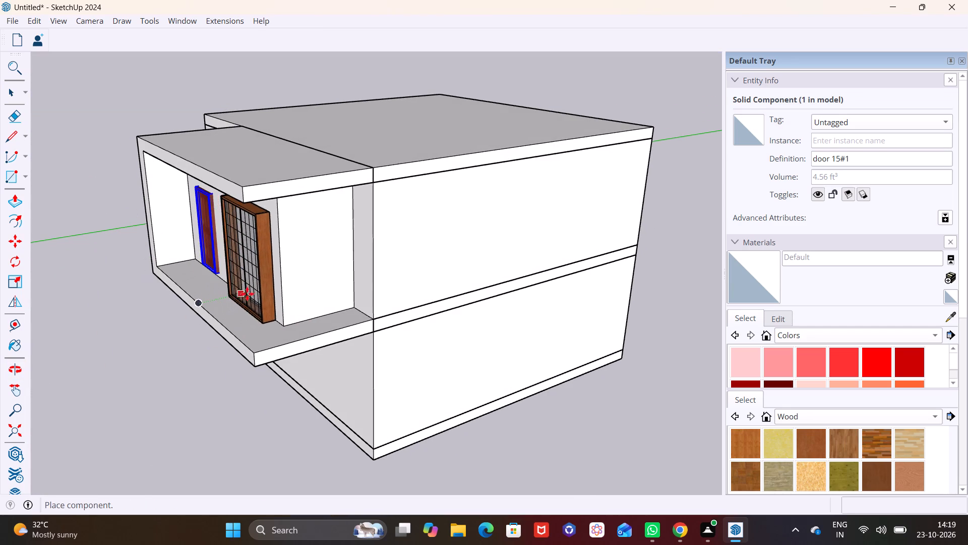
{"action": "left_click", "coordinate": [243, 288]}
Examine how the placed glass window sits against the box wall and ledge from several angles.
{"action": "middle_click_drag", "start_coordinate": [249, 291], "coordinate": [434, 234]}
{"action": "scroll", "coordinate": [429, 242], "scroll_direction": "up", "scroll_amount": 6}
{"action": "middle_click_drag", "start_coordinate": [427, 256], "coordinate": [281, 285]}
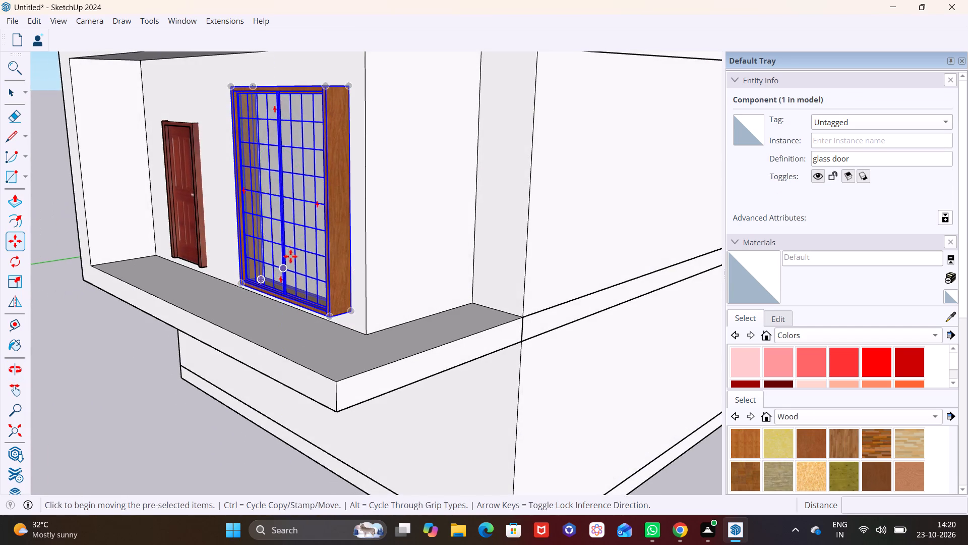
{"action": "scroll", "coordinate": [292, 256], "scroll_direction": "up", "scroll_amount": 5}
{"action": "middle_click_drag", "start_coordinate": [294, 256], "coordinate": [208, 341]}
{"action": "middle_click_drag", "start_coordinate": [213, 341], "coordinate": [154, 382]}
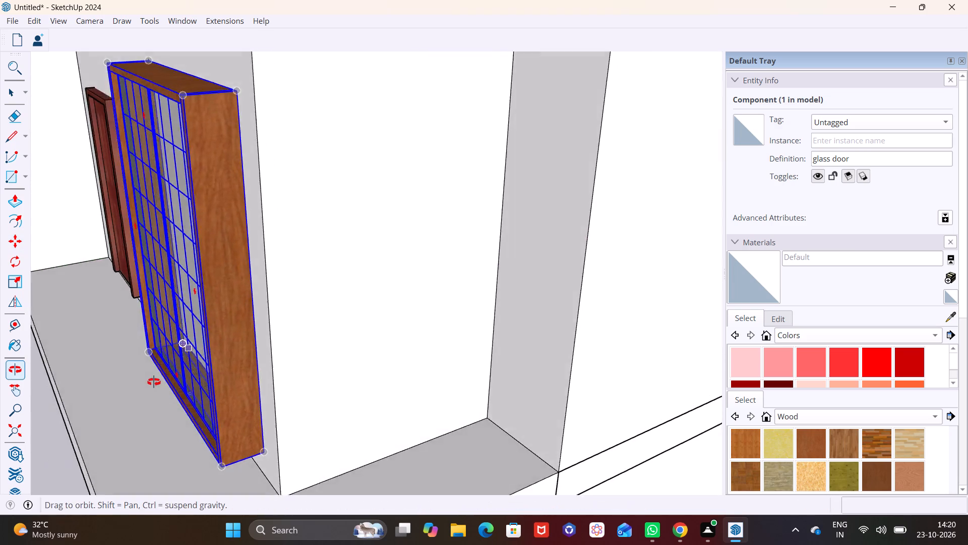
{"action": "middle_click_drag", "start_coordinate": [154, 382], "coordinate": [233, 371]}
{"action": "scroll", "coordinate": [154, 382], "scroll_direction": "up", "scroll_amount": 1}
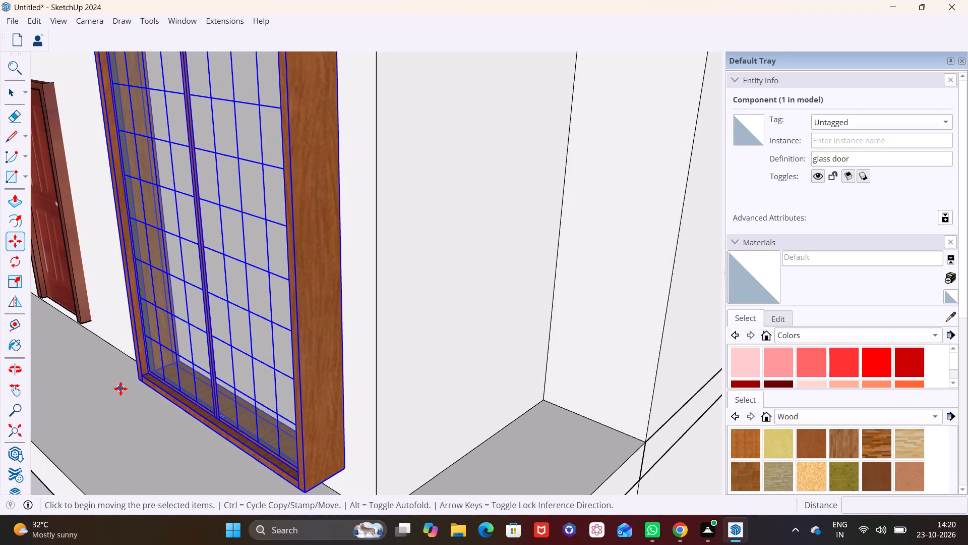
{"action": "key", "text": "space"}
{"action": "left_click", "coordinate": [120, 389]}
Scale the glass window down uniformly to about 0.68 from its upper corner on the door side.
{"action": "scroll", "coordinate": [160, 361], "scroll_direction": "down", "scroll_amount": 6}
{"action": "middle_click_drag", "start_coordinate": [217, 363], "coordinate": [218, 363]}
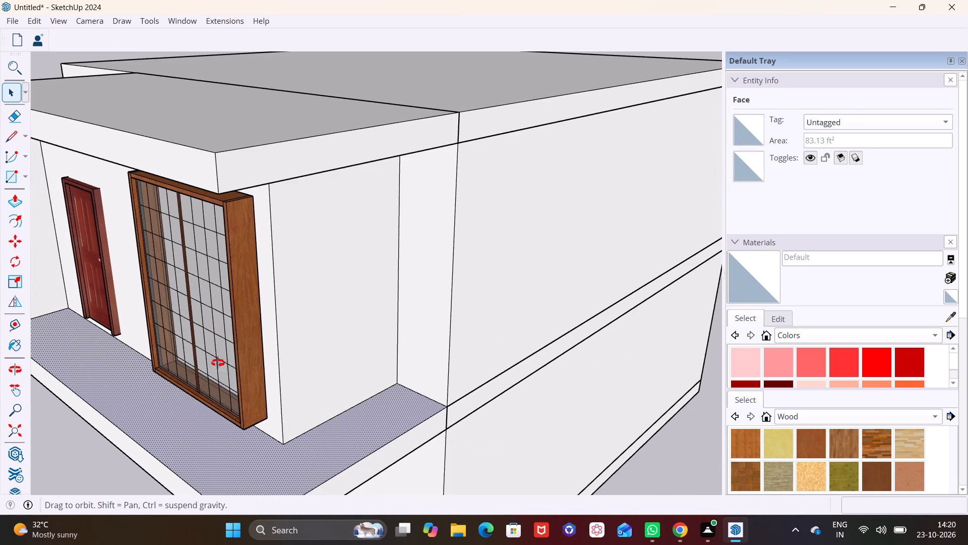
{"action": "middle_click_drag", "start_coordinate": [218, 363], "coordinate": [392, 279]}
{"action": "left_click", "coordinate": [17, 280]}
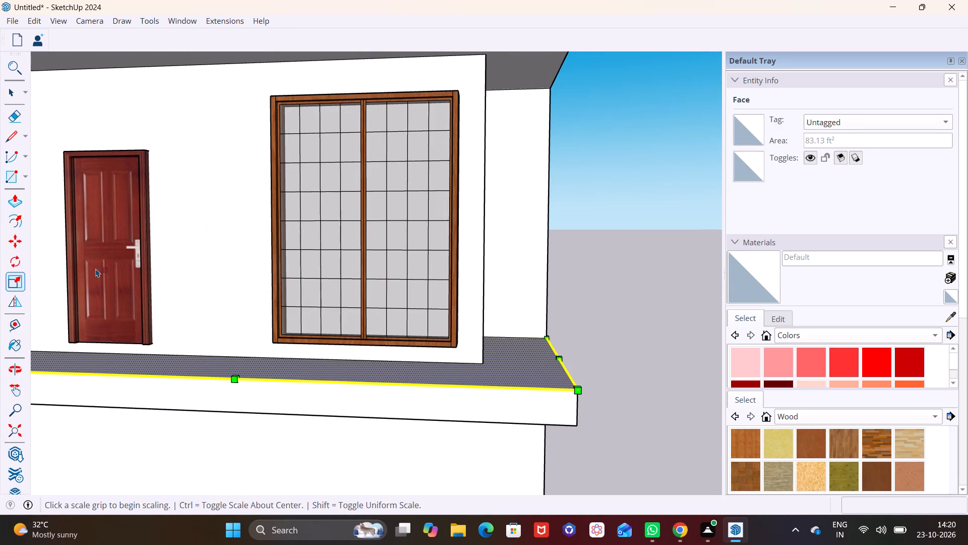
{"action": "key", "text": "space"}
{"action": "left_click", "coordinate": [292, 100]}
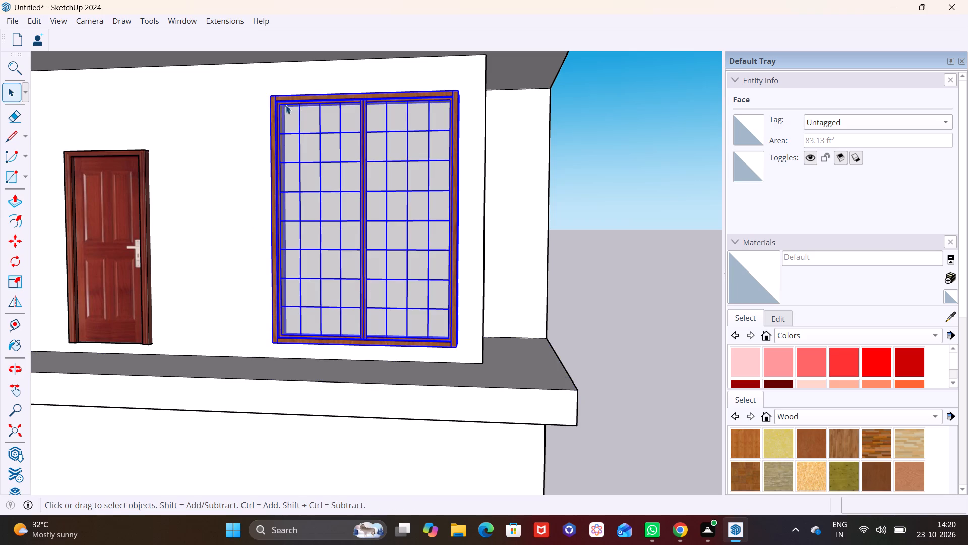
{"action": "left_click", "coordinate": [16, 284]}
{"action": "left_click", "coordinate": [272, 94]}
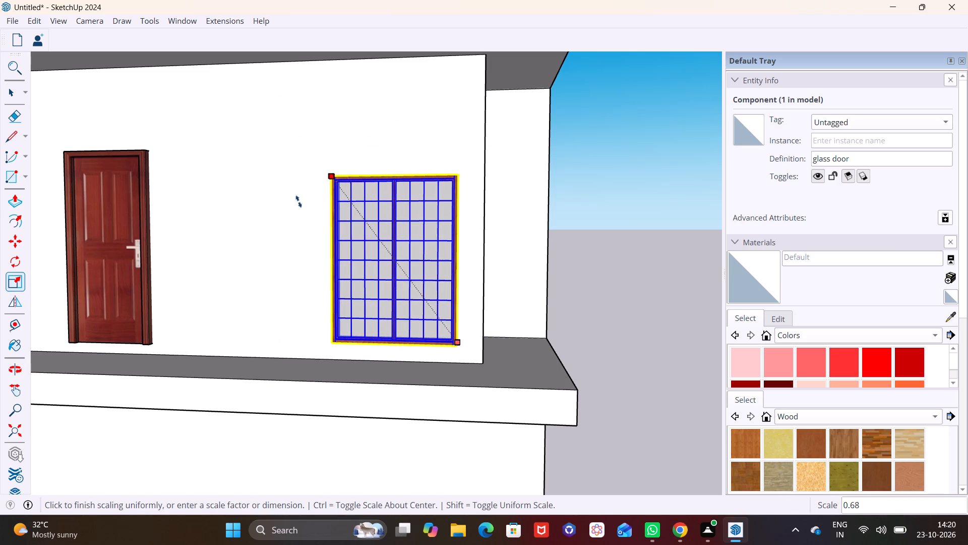
{"action": "left_click", "coordinate": [299, 201]}
Move the glass window about 2' 2 1/4" up and back into the box's wall, raising it above the ledge.
{"action": "scroll", "coordinate": [392, 259], "scroll_direction": "down", "scroll_amount": 2}
{"action": "middle_click_drag", "start_coordinate": [394, 263], "coordinate": [198, 326]}
{"action": "scroll", "coordinate": [319, 346], "scroll_direction": "up", "scroll_amount": 2}
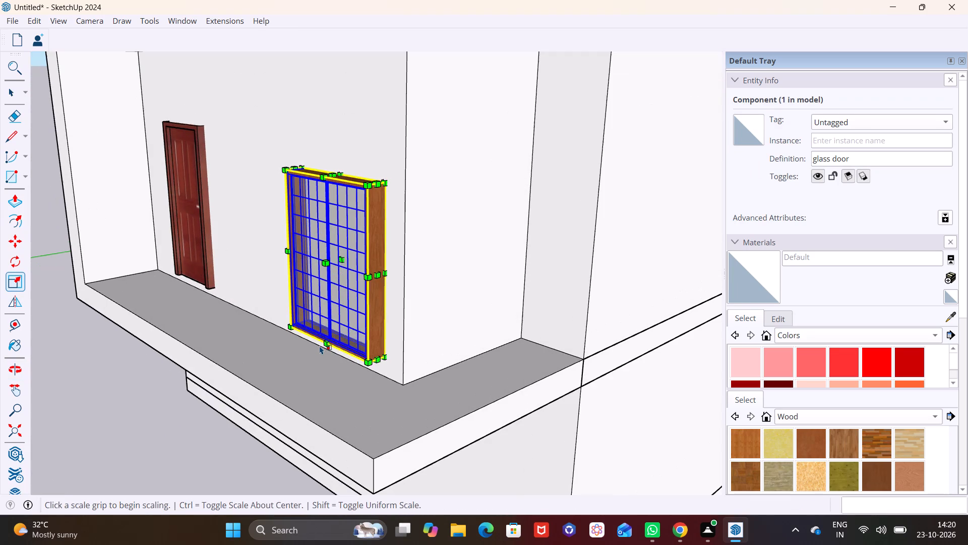
{"action": "key", "text": "m"}
{"action": "left_click", "coordinate": [378, 350]}
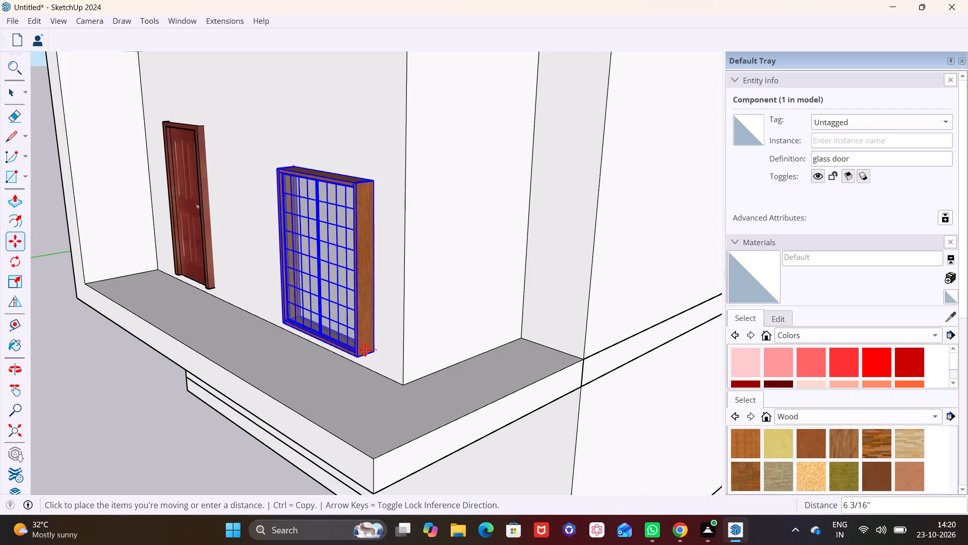
{"action": "left_click", "coordinate": [346, 300]}
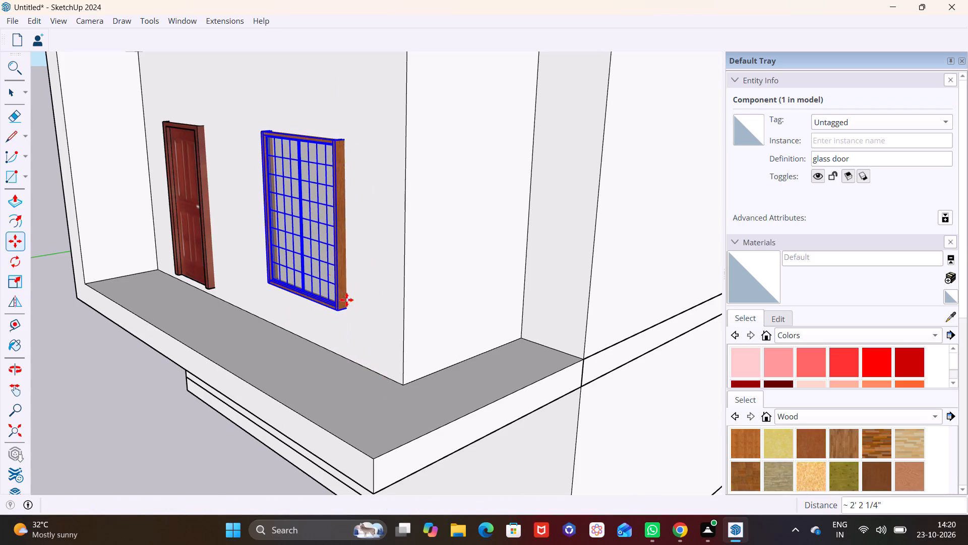
{"action": "key", "text": "space"}
{"action": "left_click", "coordinate": [431, 299]}
Move the door a short distance along the box's wall toward the glass window, keeping its base near the ledge.
{"action": "middle_click_drag", "start_coordinate": [310, 297], "coordinate": [441, 371]}
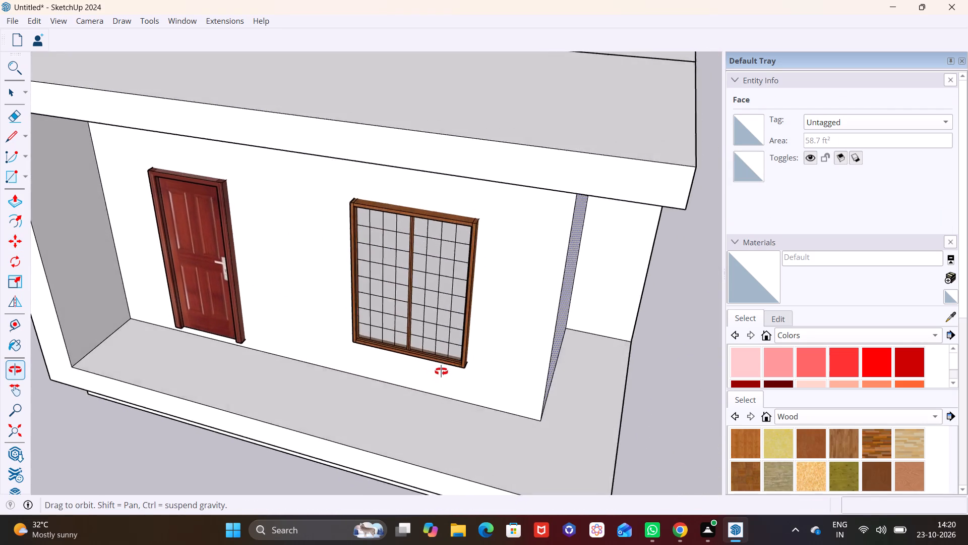
{"action": "middle_click_drag", "start_coordinate": [441, 371], "coordinate": [484, 258]}
{"action": "scroll", "coordinate": [462, 201], "scroll_direction": "down", "scroll_amount": 2}
{"action": "middle_click_drag", "start_coordinate": [416, 226], "coordinate": [457, 226]}
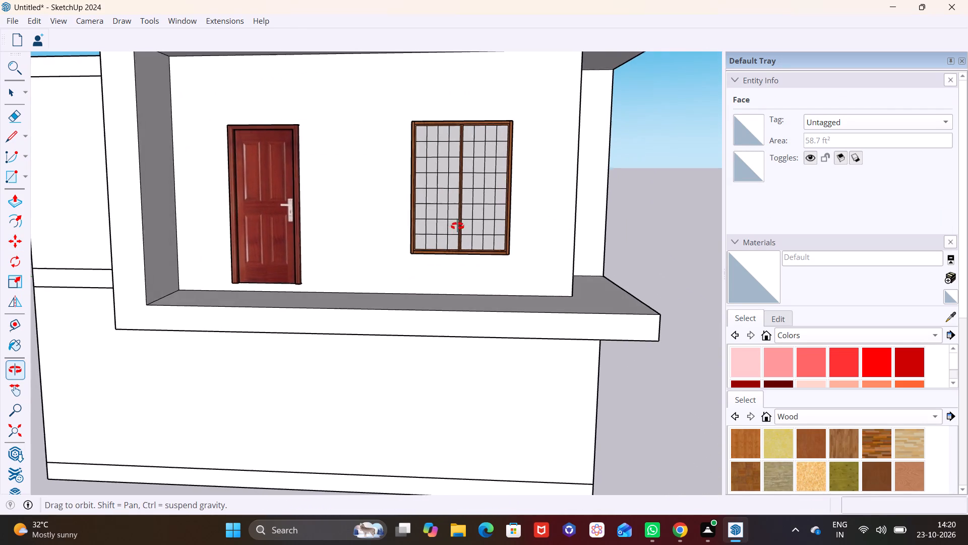
{"action": "middle_click_drag", "start_coordinate": [457, 226], "coordinate": [459, 226]}
{"action": "middle_click_drag", "start_coordinate": [459, 226], "coordinate": [438, 281], "text": "shift"}
{"action": "scroll", "coordinate": [441, 277], "scroll_direction": "up", "scroll_amount": 1}
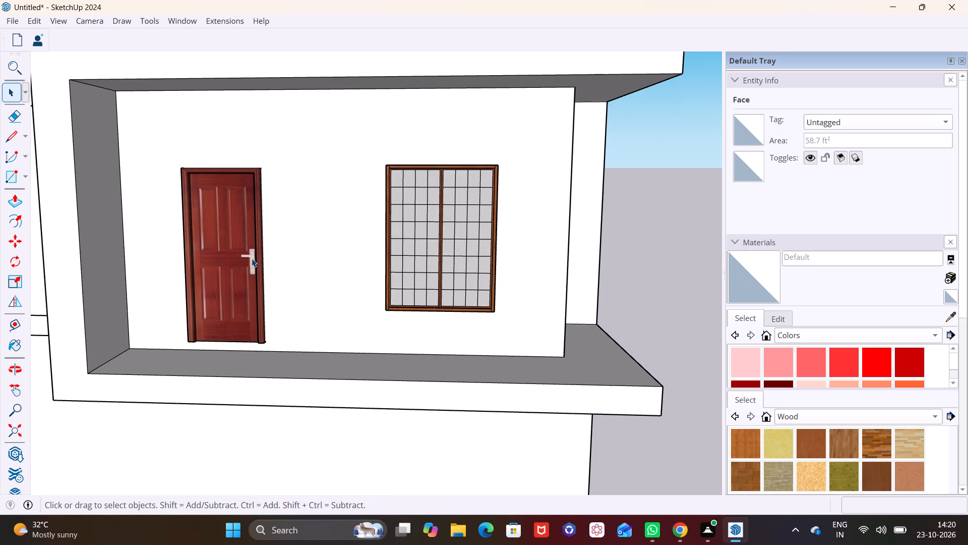
{"action": "left_click", "coordinate": [251, 253]}
{"action": "key", "text": "m"}
{"action": "left_click", "coordinate": [263, 340]}
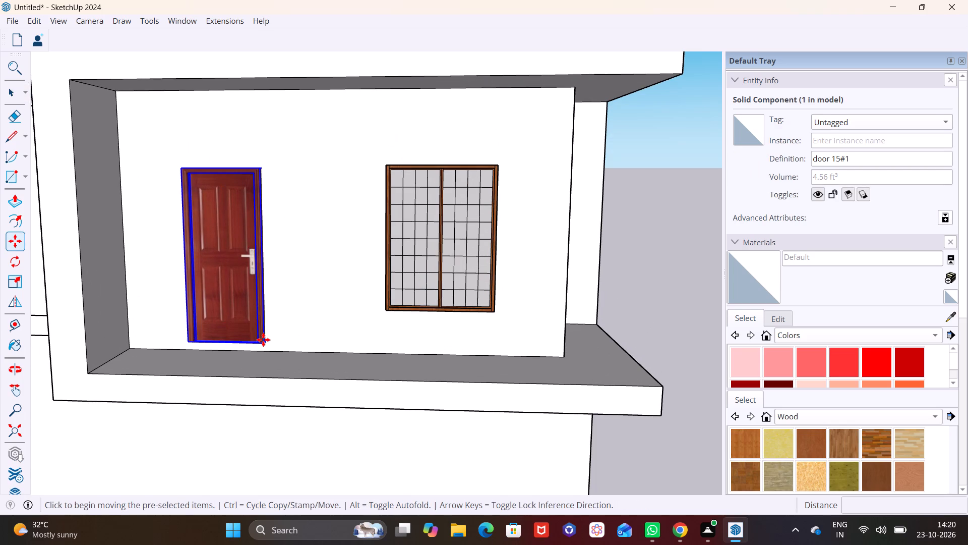
{"action": "left_click", "coordinate": [300, 343]}
{"action": "key", "text": "space"}
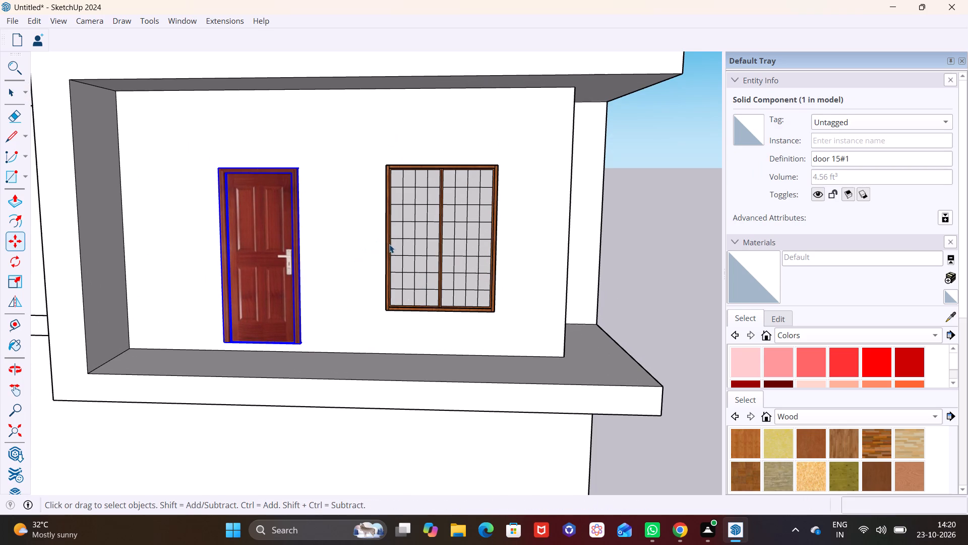
Scale the glass window's width down to about 0.88 from its side farther from the door.
{"action": "left_click", "coordinate": [389, 244]}
{"action": "middle_click_drag", "start_coordinate": [396, 241], "coordinate": [346, 297]}
{"action": "scroll", "coordinate": [428, 218], "scroll_direction": "up", "scroll_amount": 3}
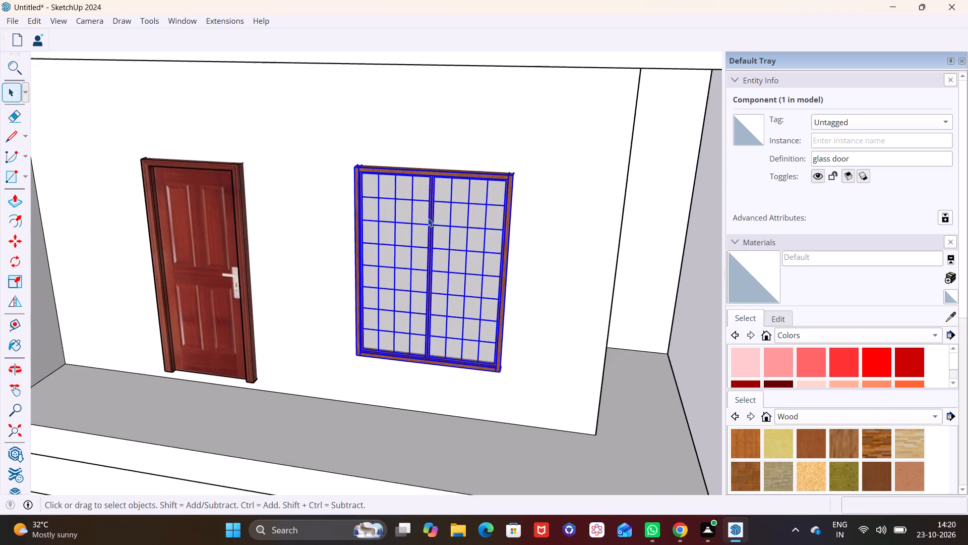
{"action": "middle_click_drag", "start_coordinate": [436, 217], "coordinate": [476, 191]}
{"action": "left_click", "coordinate": [508, 235]}
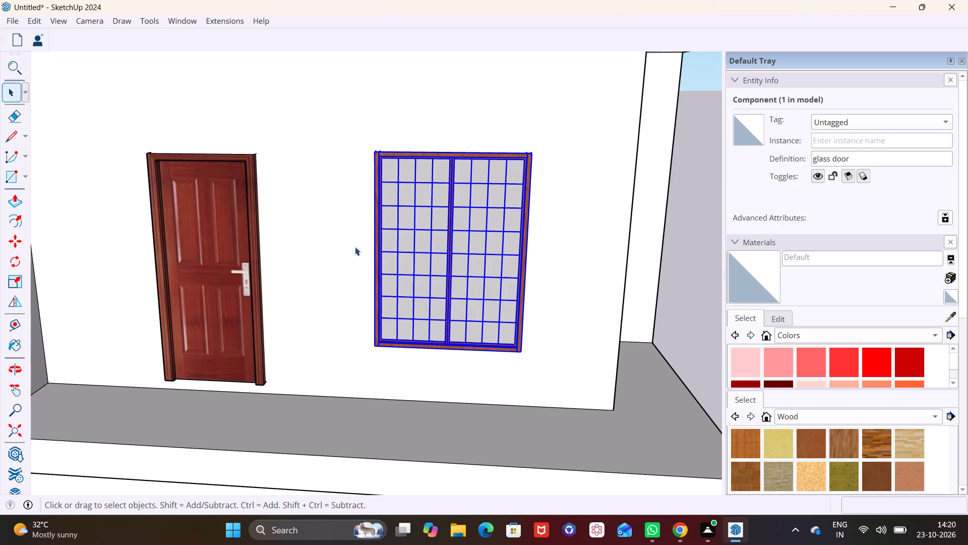
{"action": "left_click", "coordinate": [20, 278]}
{"action": "scroll", "coordinate": [453, 260], "scroll_direction": "up", "scroll_amount": 1}
{"action": "middle_click_drag", "start_coordinate": [458, 257], "coordinate": [331, 279]}
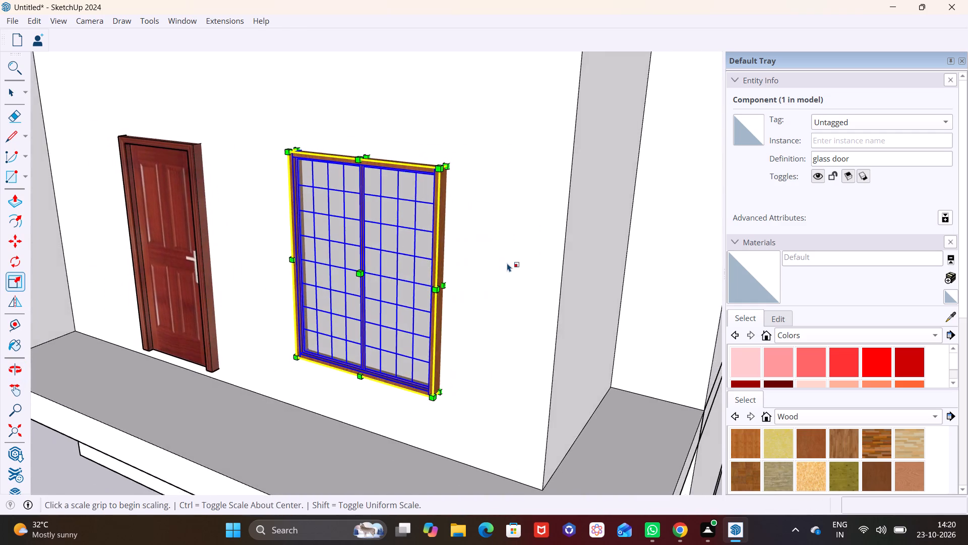
{"action": "scroll", "coordinate": [507, 263], "scroll_direction": "up", "scroll_amount": 2}
{"action": "left_click", "coordinate": [431, 292]}
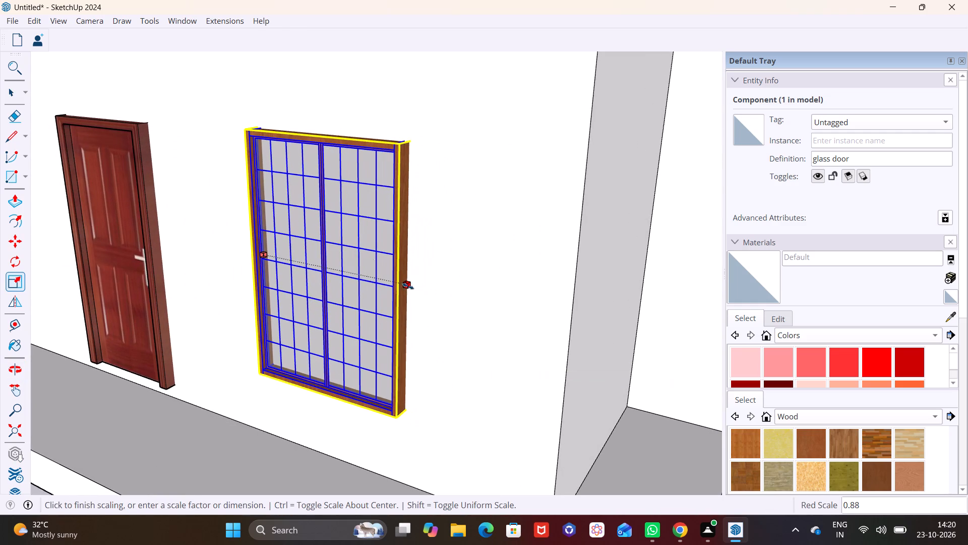
{"action": "left_click", "coordinate": [407, 286]}
{"action": "key", "text": "space"}
{"action": "left_click", "coordinate": [668, 433]}
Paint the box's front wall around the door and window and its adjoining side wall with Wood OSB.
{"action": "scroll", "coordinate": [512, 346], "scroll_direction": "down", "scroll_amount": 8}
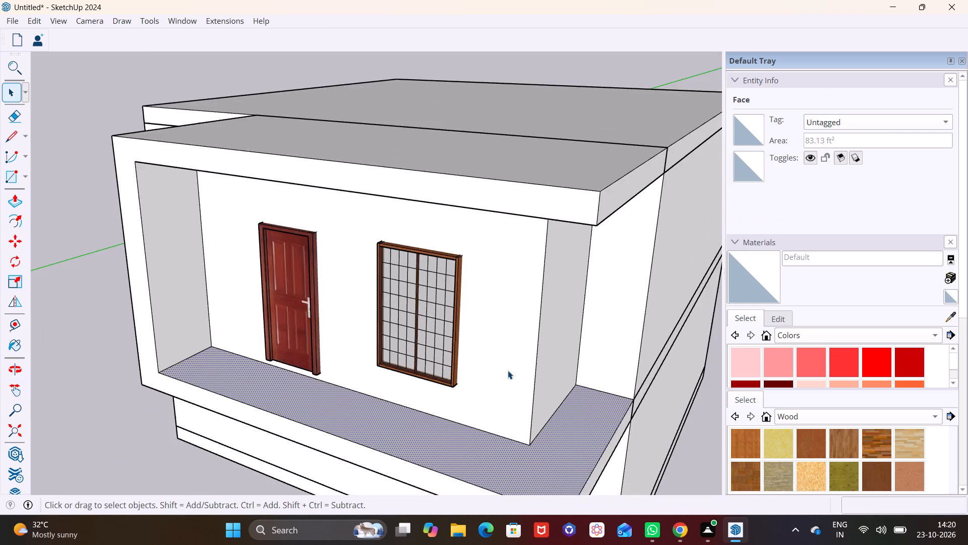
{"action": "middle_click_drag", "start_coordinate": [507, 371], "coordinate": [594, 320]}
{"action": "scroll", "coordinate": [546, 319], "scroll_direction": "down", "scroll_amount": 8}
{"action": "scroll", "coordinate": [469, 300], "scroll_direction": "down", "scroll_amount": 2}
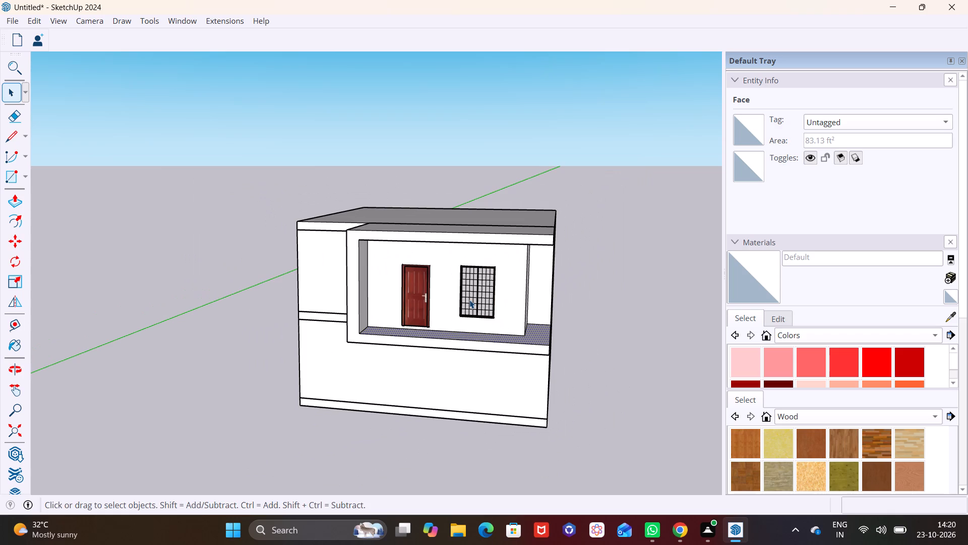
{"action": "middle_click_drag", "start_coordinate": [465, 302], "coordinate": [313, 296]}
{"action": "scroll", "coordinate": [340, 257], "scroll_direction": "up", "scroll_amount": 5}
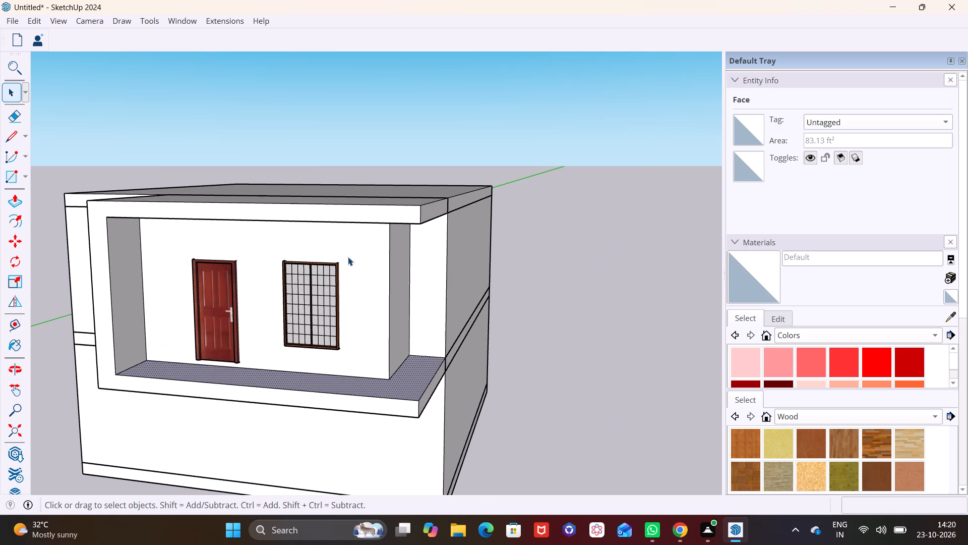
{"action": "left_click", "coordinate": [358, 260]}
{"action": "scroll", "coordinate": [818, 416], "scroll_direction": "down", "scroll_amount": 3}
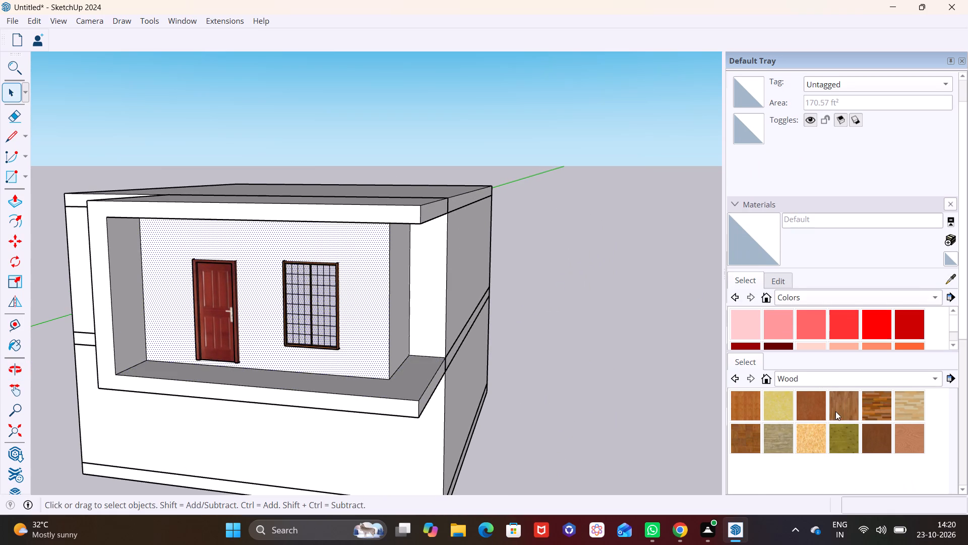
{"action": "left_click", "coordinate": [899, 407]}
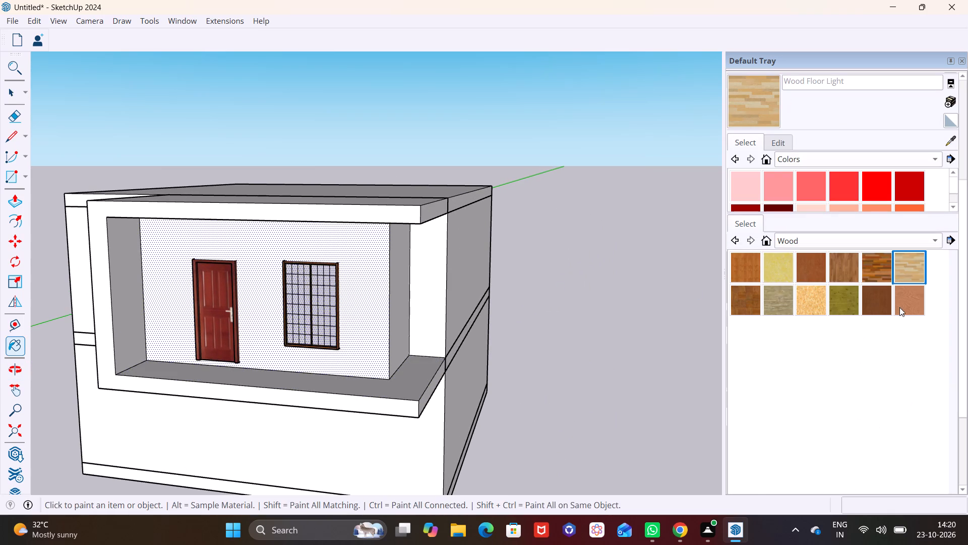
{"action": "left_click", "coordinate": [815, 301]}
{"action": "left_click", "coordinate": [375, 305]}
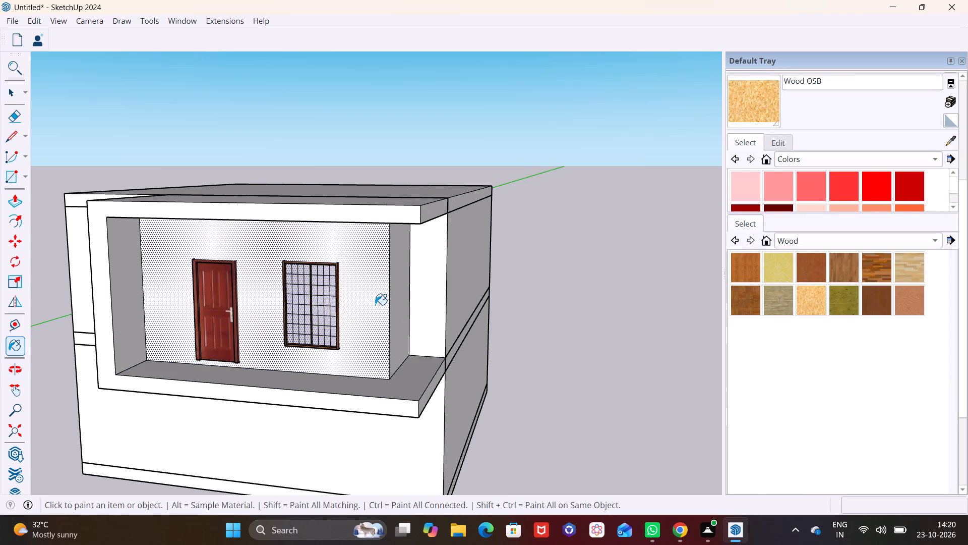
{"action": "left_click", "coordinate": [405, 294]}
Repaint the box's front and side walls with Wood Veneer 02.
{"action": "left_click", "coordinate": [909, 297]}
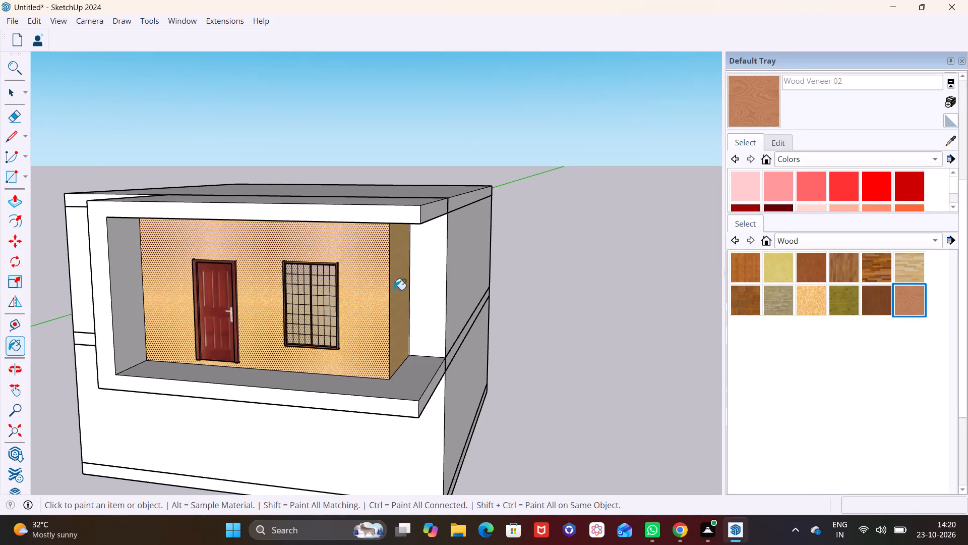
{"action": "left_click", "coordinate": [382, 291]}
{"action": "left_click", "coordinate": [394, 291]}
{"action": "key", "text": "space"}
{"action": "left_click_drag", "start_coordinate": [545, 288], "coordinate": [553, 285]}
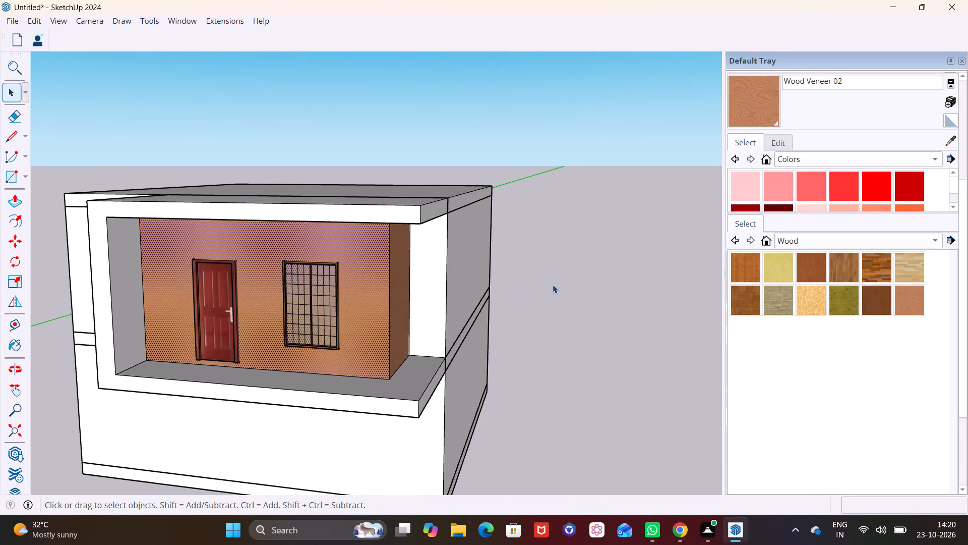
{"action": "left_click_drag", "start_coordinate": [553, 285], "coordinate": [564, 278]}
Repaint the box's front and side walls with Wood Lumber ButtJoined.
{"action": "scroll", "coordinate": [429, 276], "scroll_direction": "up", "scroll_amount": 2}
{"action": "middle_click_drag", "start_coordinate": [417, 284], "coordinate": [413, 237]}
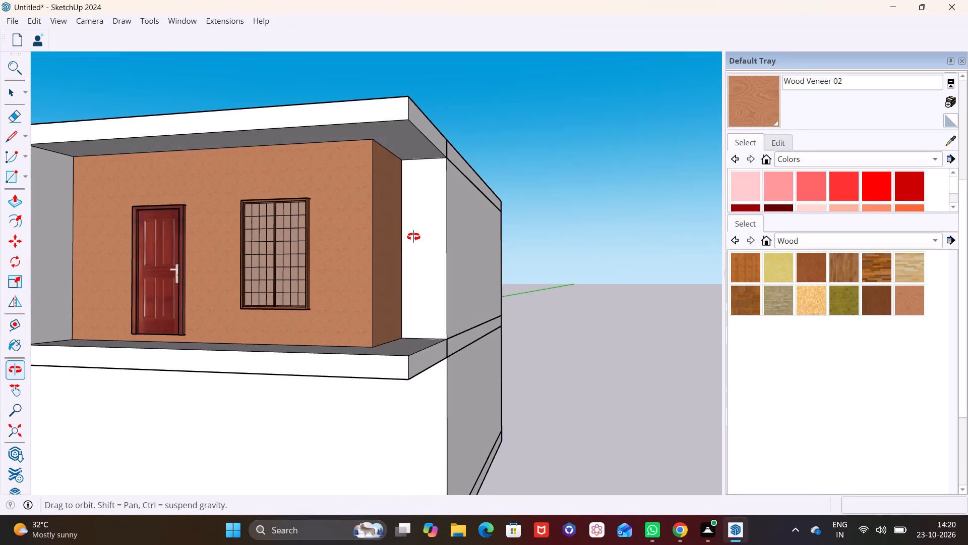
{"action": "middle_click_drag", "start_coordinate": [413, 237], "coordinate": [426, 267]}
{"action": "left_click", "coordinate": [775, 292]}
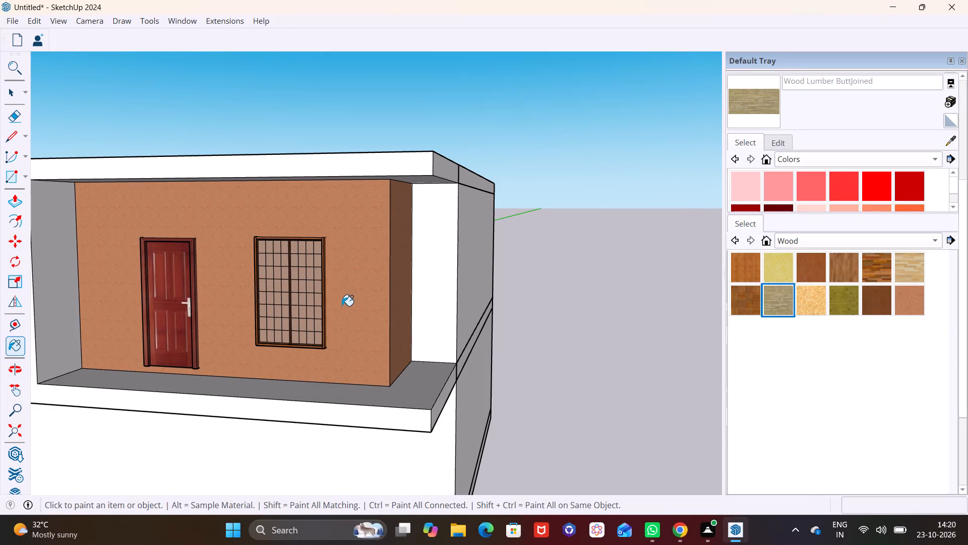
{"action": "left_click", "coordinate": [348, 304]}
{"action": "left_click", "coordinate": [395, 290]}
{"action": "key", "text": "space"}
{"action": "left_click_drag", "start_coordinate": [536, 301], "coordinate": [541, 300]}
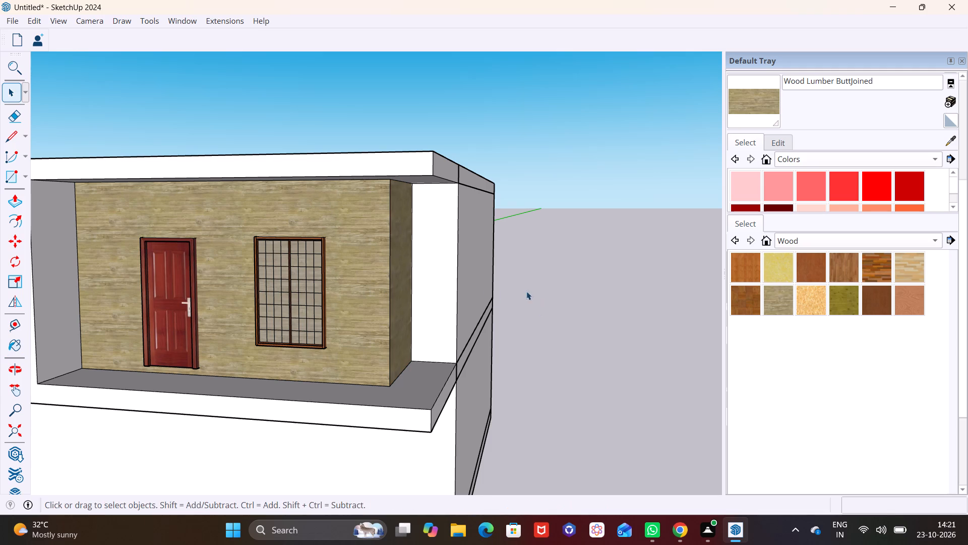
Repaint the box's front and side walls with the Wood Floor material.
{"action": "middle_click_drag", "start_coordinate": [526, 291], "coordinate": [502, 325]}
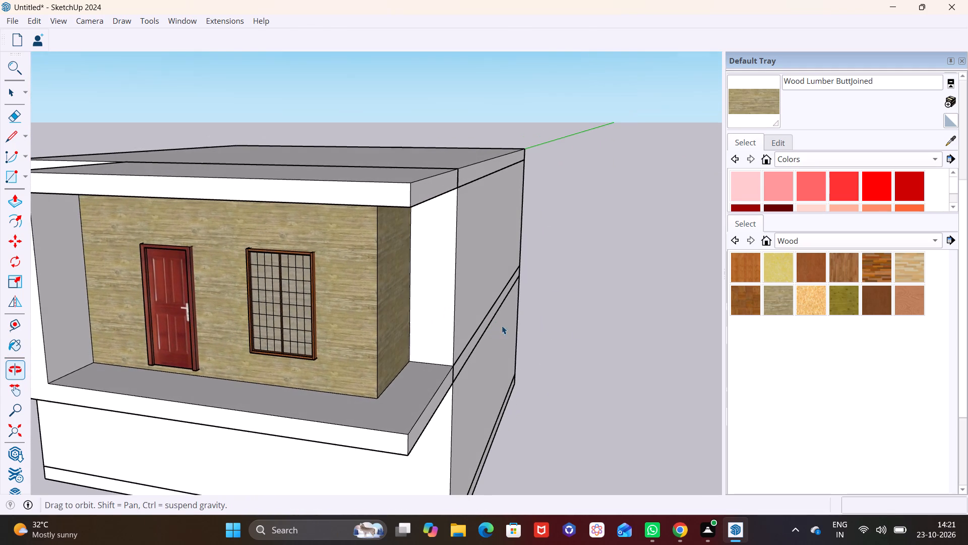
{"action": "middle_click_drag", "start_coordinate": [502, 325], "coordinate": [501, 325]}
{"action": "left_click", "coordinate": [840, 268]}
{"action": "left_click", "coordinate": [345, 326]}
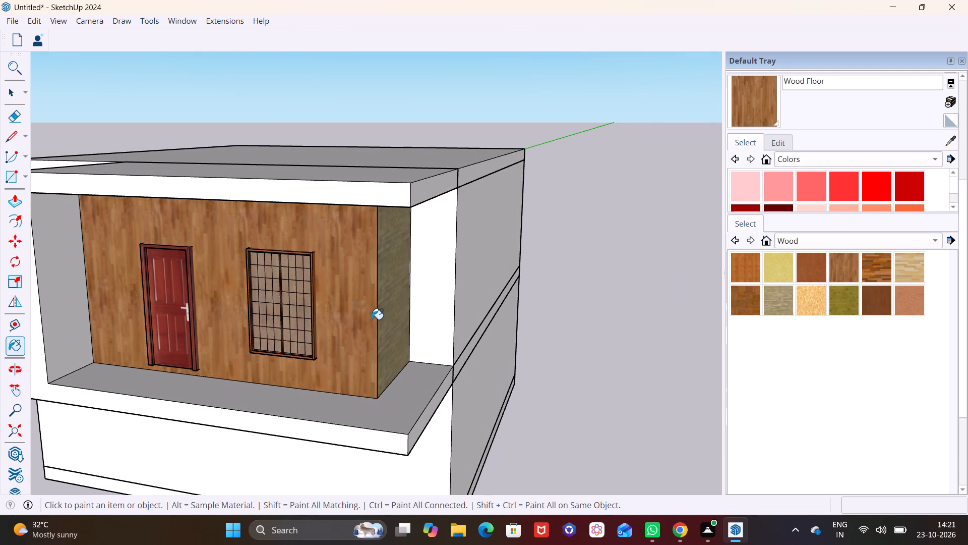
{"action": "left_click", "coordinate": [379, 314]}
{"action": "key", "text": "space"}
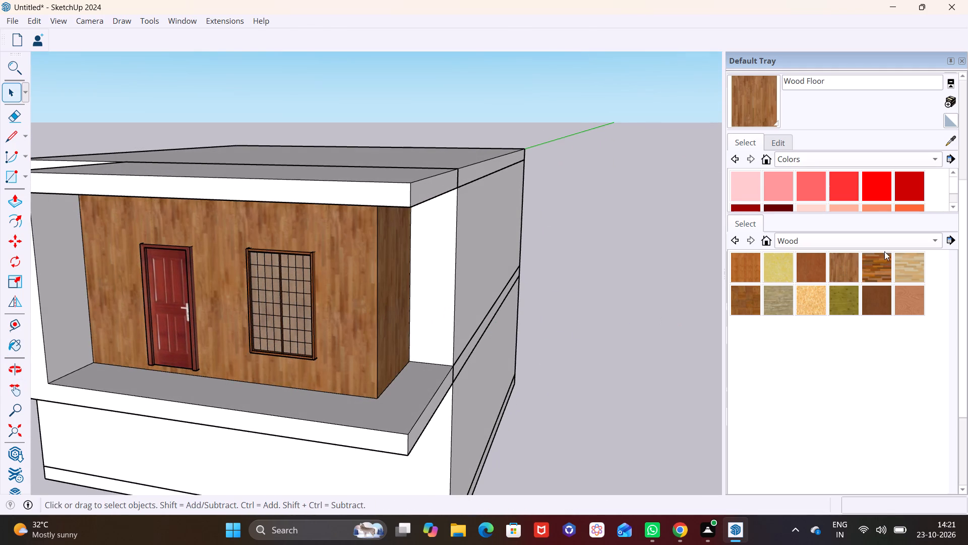
Repaint the box's front and side walls with Wood Floor Light.
{"action": "left_click", "coordinate": [915, 263]}
{"action": "left_click", "coordinate": [350, 293]}
{"action": "left_click", "coordinate": [385, 287]}
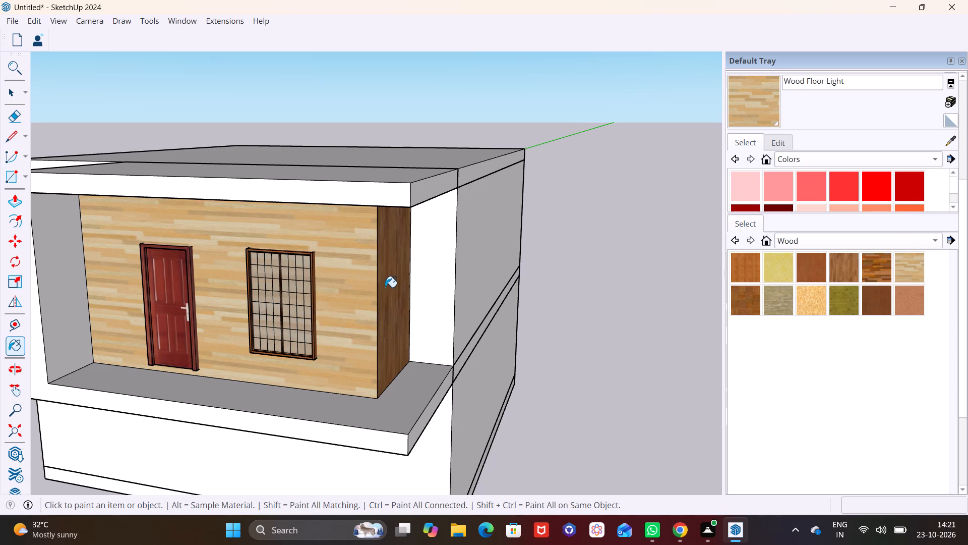
{"action": "key", "text": "space"}
{"action": "left_click", "coordinate": [547, 275]}
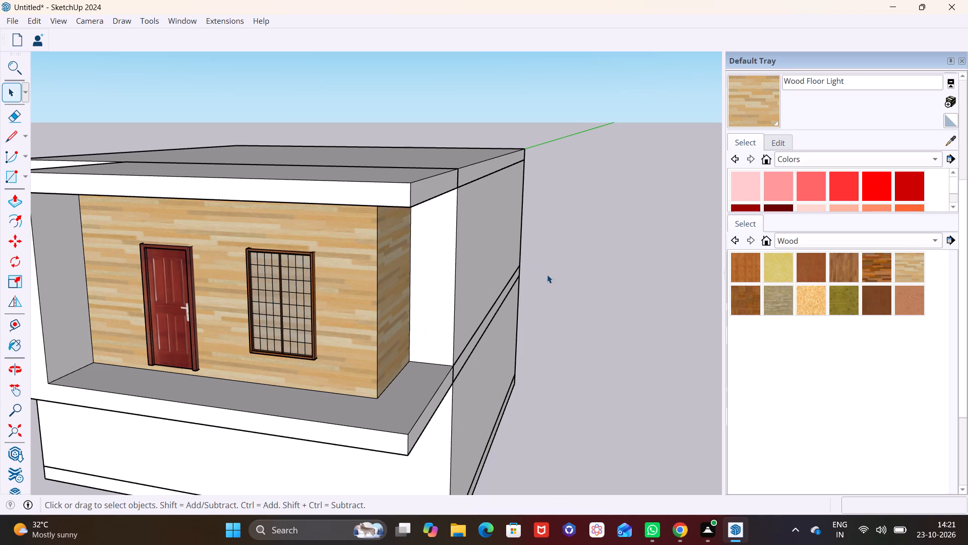
Examine the wood-clad box and the surrounding facade frame from several angles.
{"action": "scroll", "coordinate": [443, 289], "scroll_direction": "up", "scroll_amount": 1}
{"action": "middle_click_drag", "start_coordinate": [443, 289], "coordinate": [431, 231]}
{"action": "scroll", "coordinate": [407, 248], "scroll_direction": "down", "scroll_amount": 5}
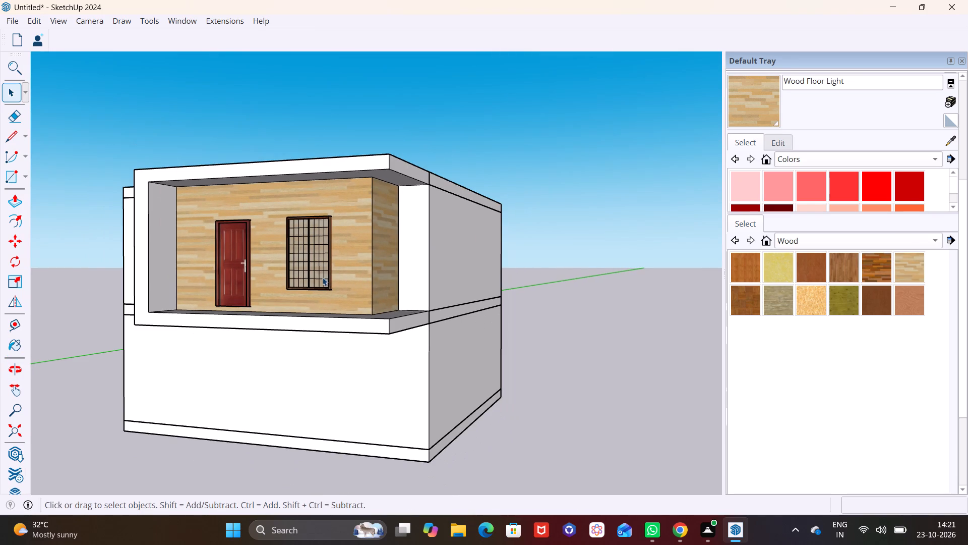
{"action": "middle_click_drag", "start_coordinate": [322, 277], "coordinate": [290, 313], "text": "shift"}
{"action": "middle_click_drag", "start_coordinate": [277, 322], "coordinate": [287, 341]}
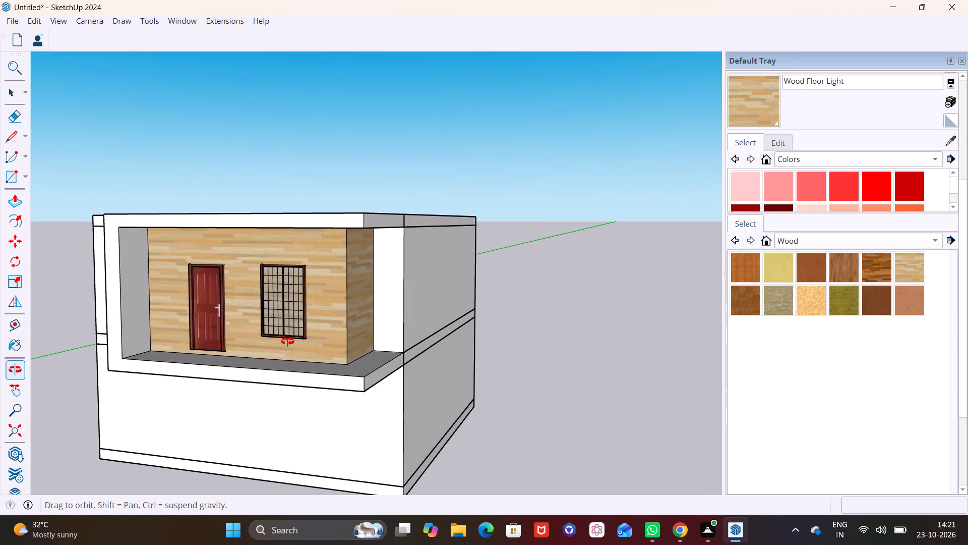
{"action": "middle_click_drag", "start_coordinate": [287, 341], "coordinate": [287, 341]}
{"action": "middle_click_drag", "start_coordinate": [305, 336], "coordinate": [294, 291], "text": "shift"}
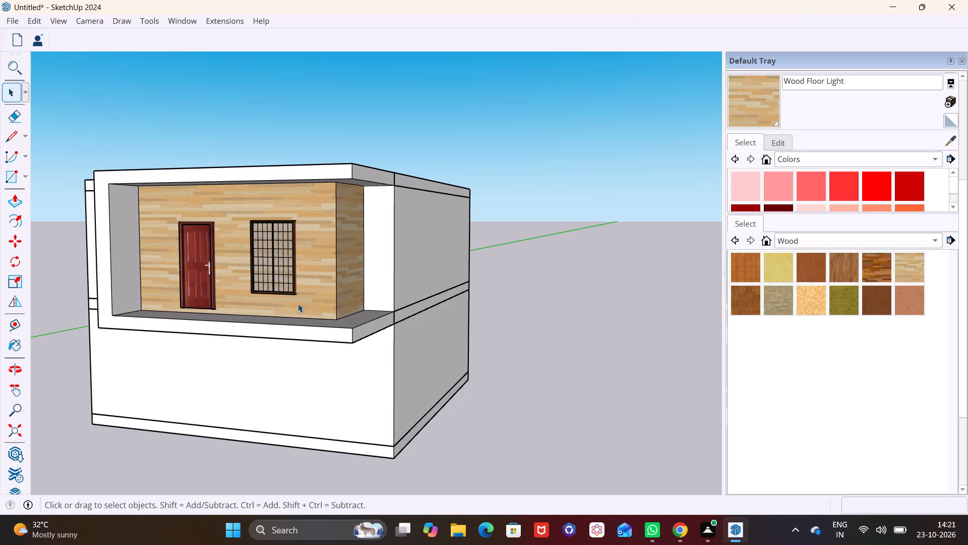
{"action": "middle_click_drag", "start_coordinate": [192, 322], "coordinate": [183, 339]}
{"action": "middle_click_drag", "start_coordinate": [183, 333], "coordinate": [192, 297]}
{"action": "middle_click_drag", "start_coordinate": [196, 295], "coordinate": [153, 346]}
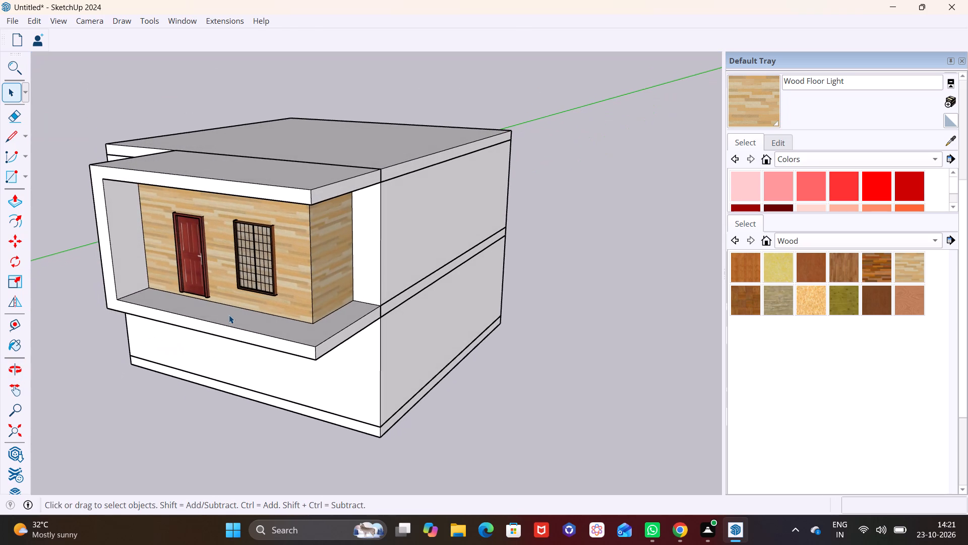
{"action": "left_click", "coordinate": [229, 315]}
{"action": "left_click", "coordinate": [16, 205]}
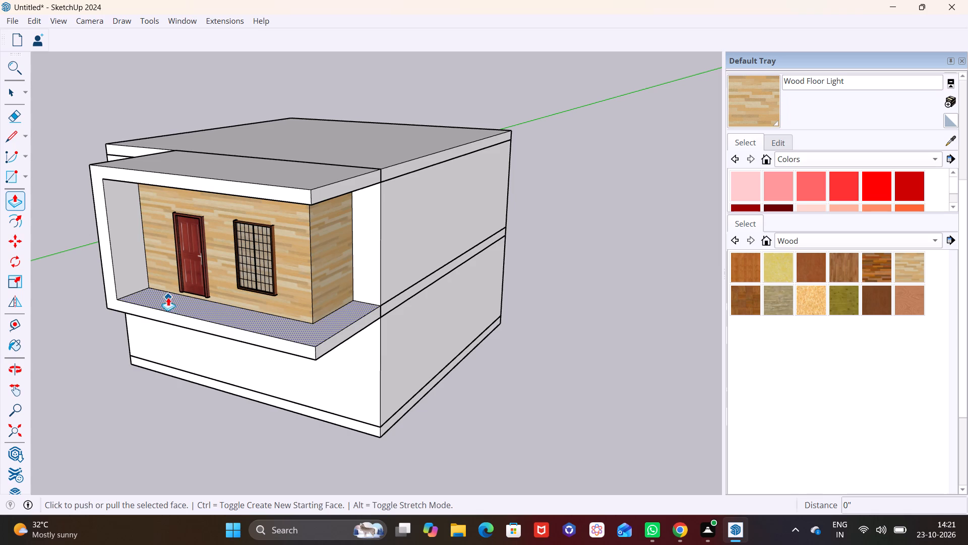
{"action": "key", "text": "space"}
Draw a rectangle about 2 3/4" high and 20' 11 3/8" long along the bottom of the ledge's front face.
{"action": "middle_click_drag", "start_coordinate": [98, 261], "coordinate": [177, 193]}
{"action": "middle_click_drag", "start_coordinate": [163, 269], "coordinate": [108, 304]}
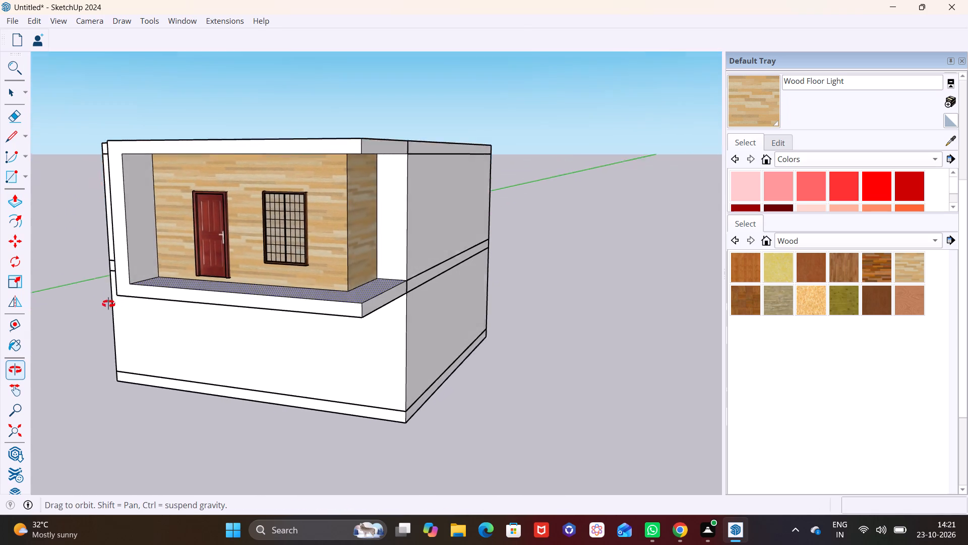
{"action": "middle_click_drag", "start_coordinate": [108, 304], "coordinate": [102, 307]}
{"action": "scroll", "coordinate": [132, 300], "scroll_direction": "up", "scroll_amount": 3}
{"action": "left_click", "coordinate": [25, 177]}
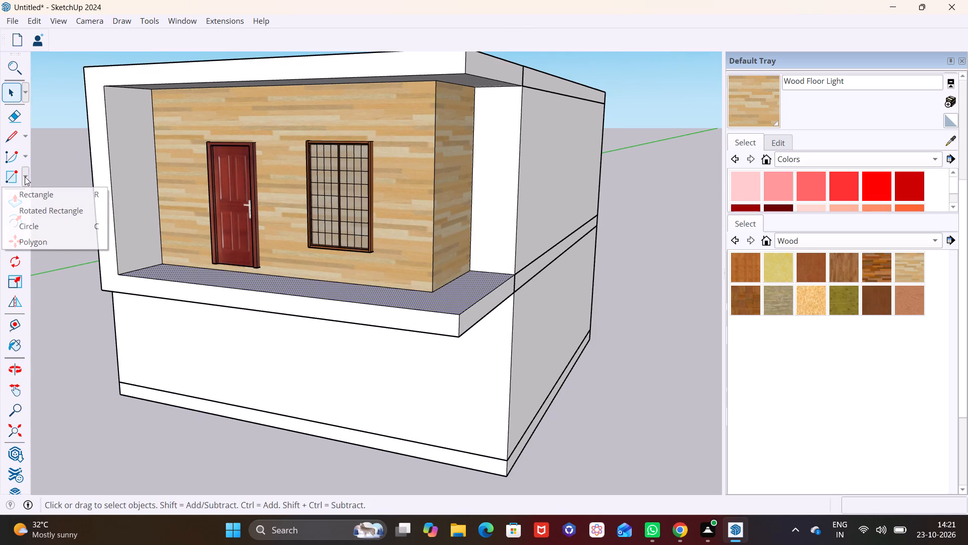
{"action": "left_click", "coordinate": [28, 198]}
{"action": "left_click", "coordinate": [99, 290]}
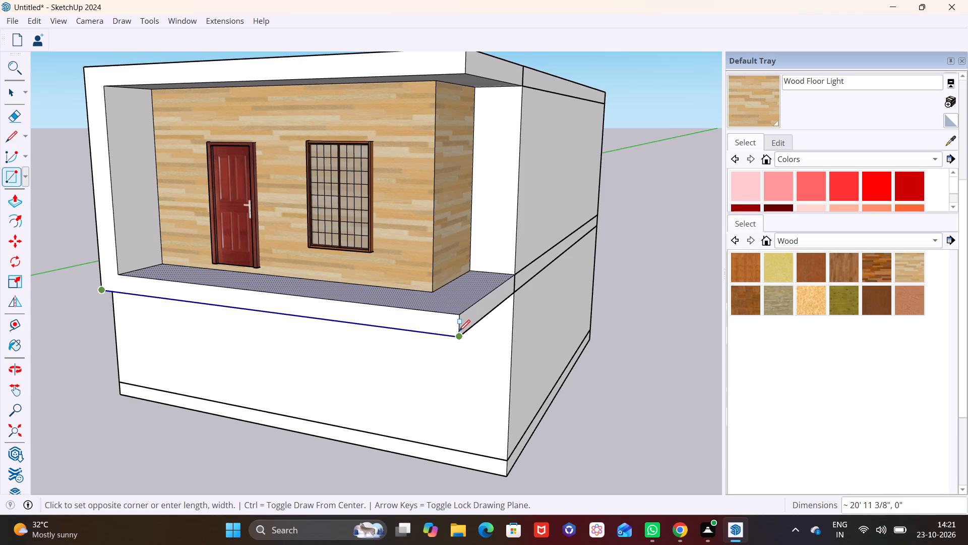
{"action": "scroll", "coordinate": [459, 331], "scroll_direction": "up", "scroll_amount": 10}
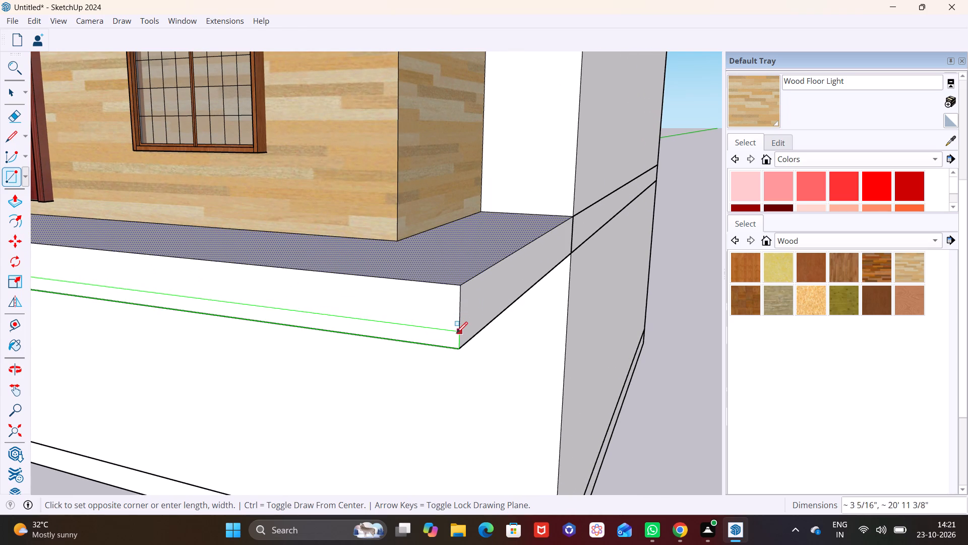
{"action": "left_click", "coordinate": [458, 335]}
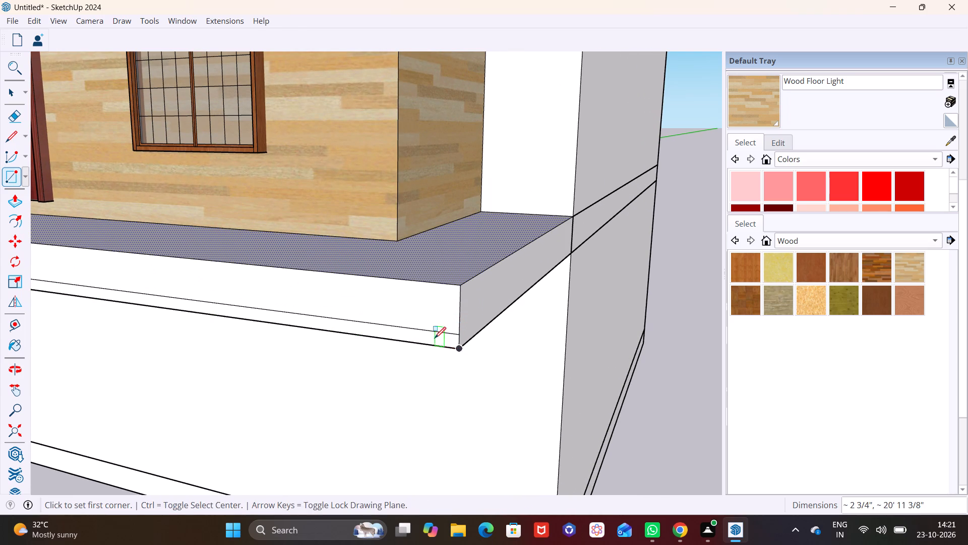
{"action": "key", "text": "space"}
Push/Pull the narrow strip outward from the ledge's front face by about 2 15/16".
{"action": "left_click", "coordinate": [433, 339]}
{"action": "left_click", "coordinate": [13, 202]}
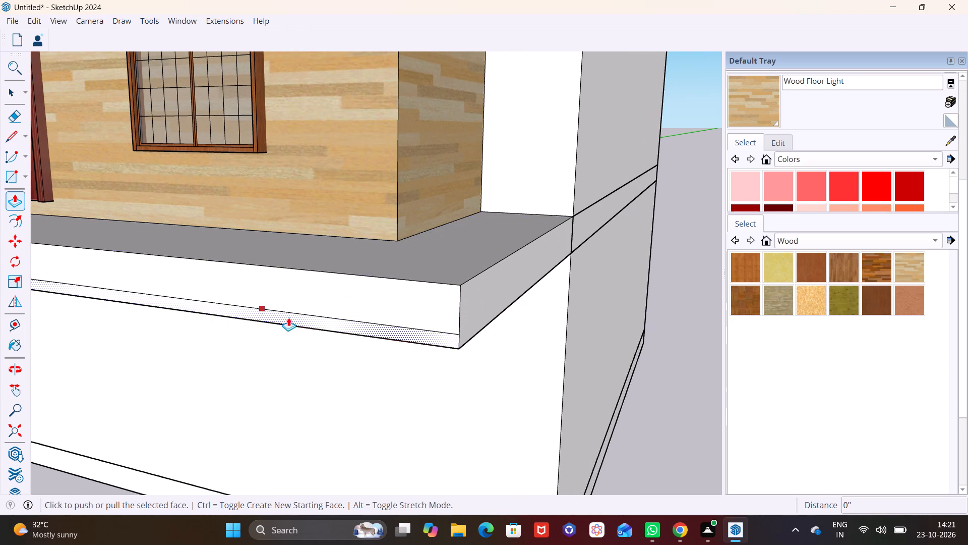
{"action": "left_click", "coordinate": [384, 327]}
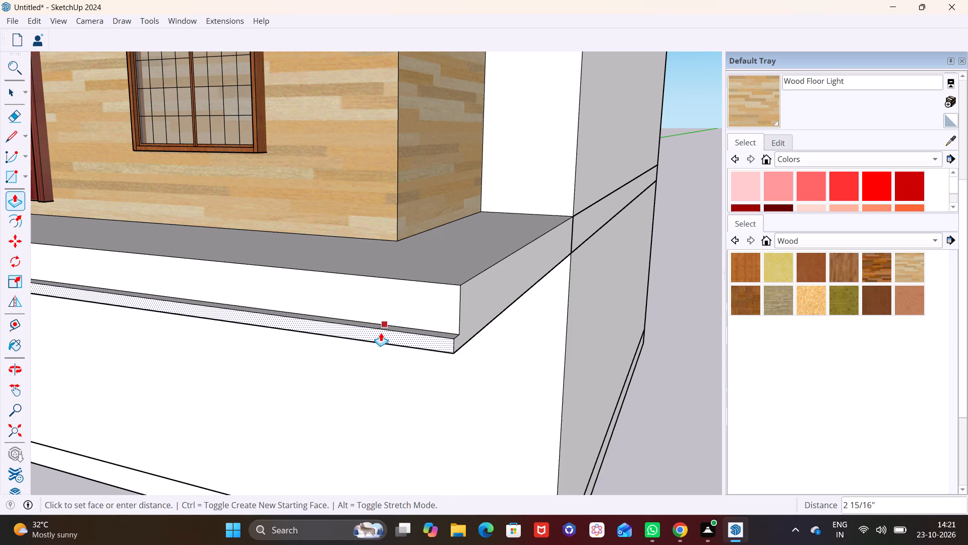
{"action": "left_click", "coordinate": [381, 333]}
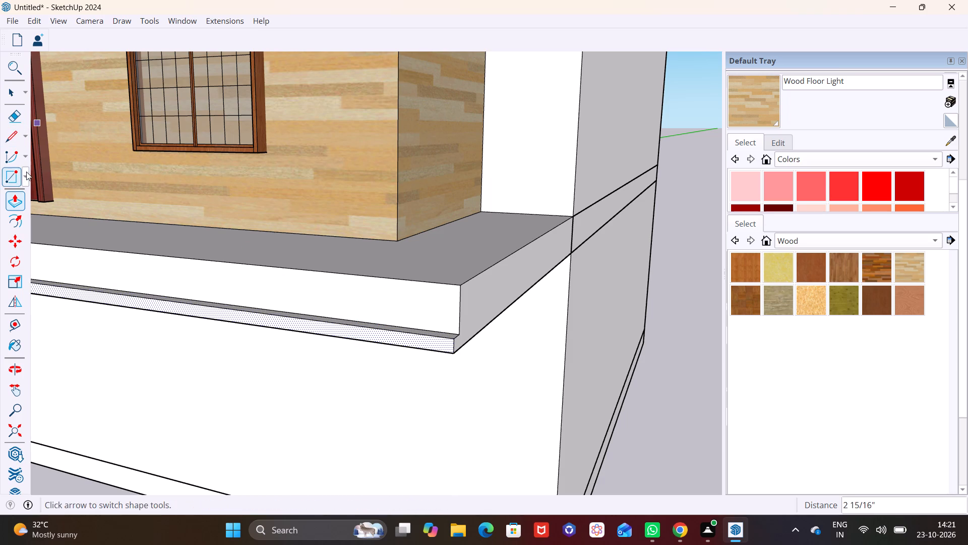
Draw a rectangle 9' 7" long and about 2 3/4" high along the bottom of the ledge's side face.
{"action": "left_click", "coordinate": [26, 173]}
{"action": "left_click", "coordinate": [32, 196]}
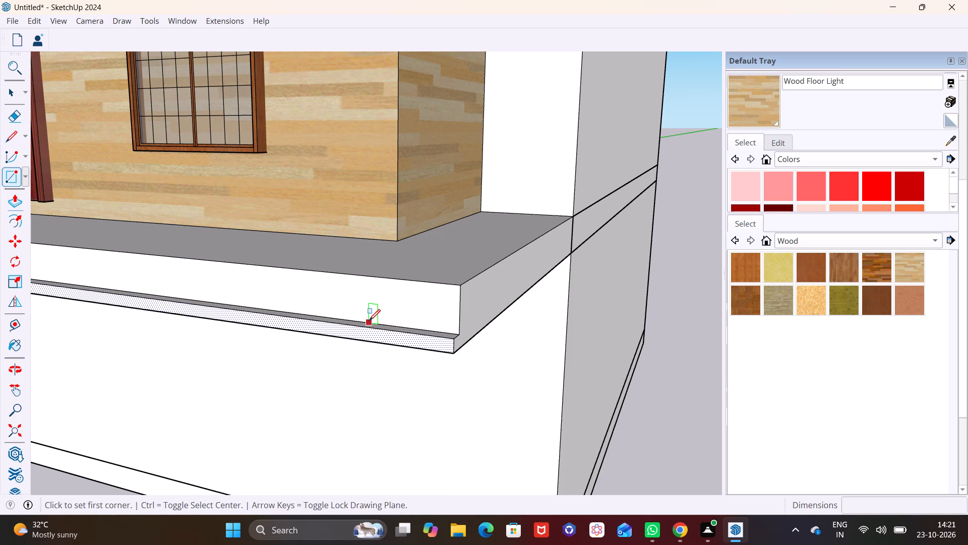
{"action": "middle_click_drag", "start_coordinate": [477, 330], "coordinate": [281, 348]}
{"action": "left_click", "coordinate": [229, 346]}
{"action": "scroll", "coordinate": [338, 345], "scroll_direction": "down", "scroll_amount": 2}
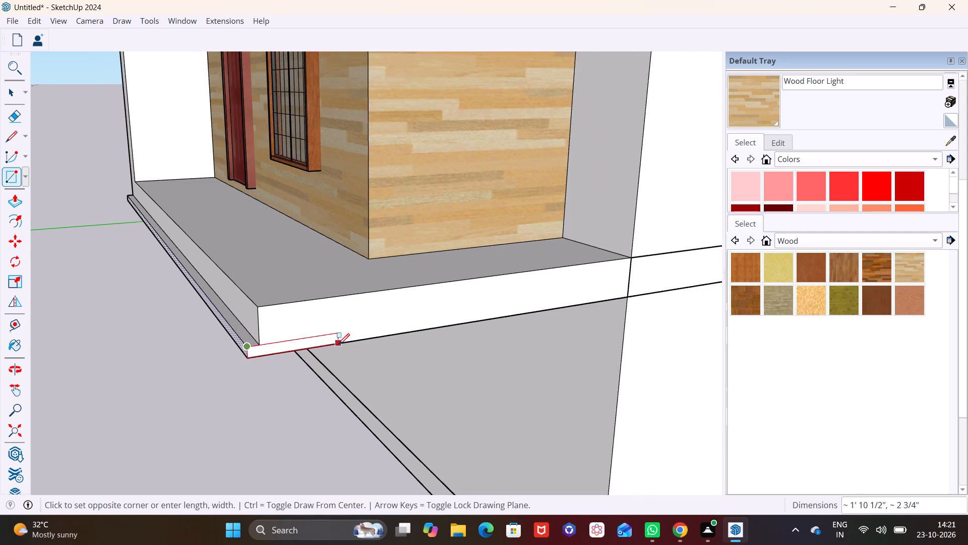
{"action": "scroll", "coordinate": [338, 345], "scroll_direction": "down", "scroll_amount": 3}
{"action": "middle_click_drag", "start_coordinate": [347, 339], "coordinate": [237, 335], "text": "shift"}
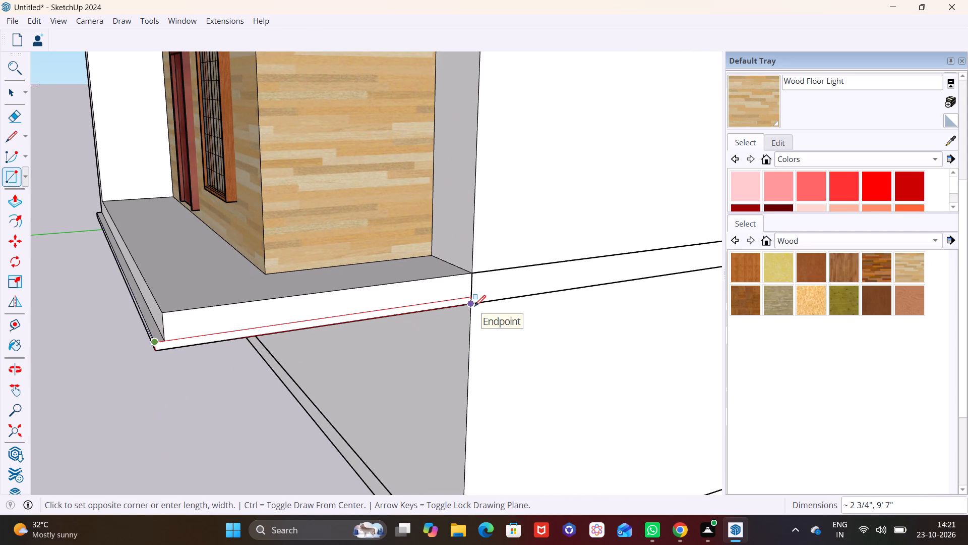
{"action": "scroll", "coordinate": [473, 306], "scroll_direction": "up", "scroll_amount": 7}
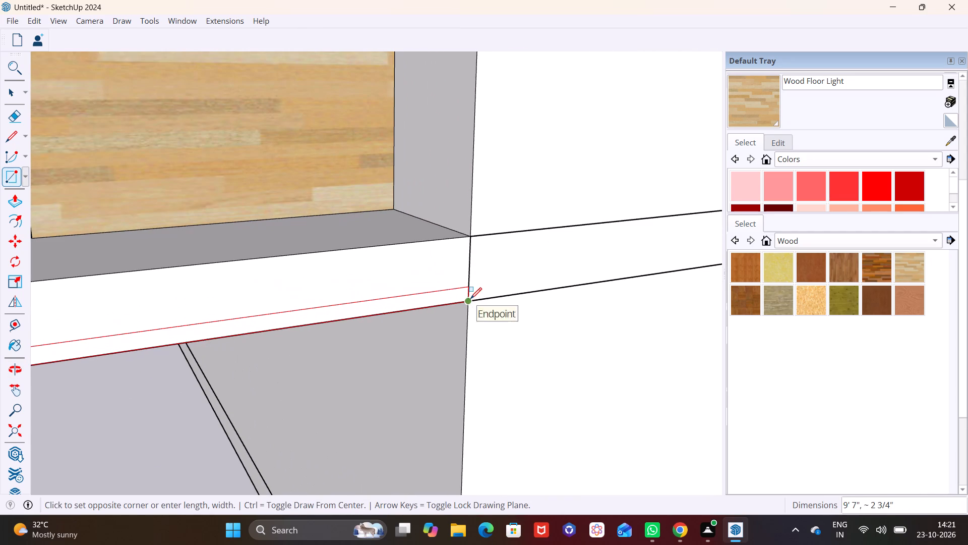
{"action": "left_click", "coordinate": [470, 299]}
Push/Pull the narrow side strip outward from the ledge by about 2' 8 3/4".
{"action": "key", "text": "space"}
{"action": "left_click", "coordinate": [349, 306]}
{"action": "scroll", "coordinate": [302, 291], "scroll_direction": "down", "scroll_amount": 8}
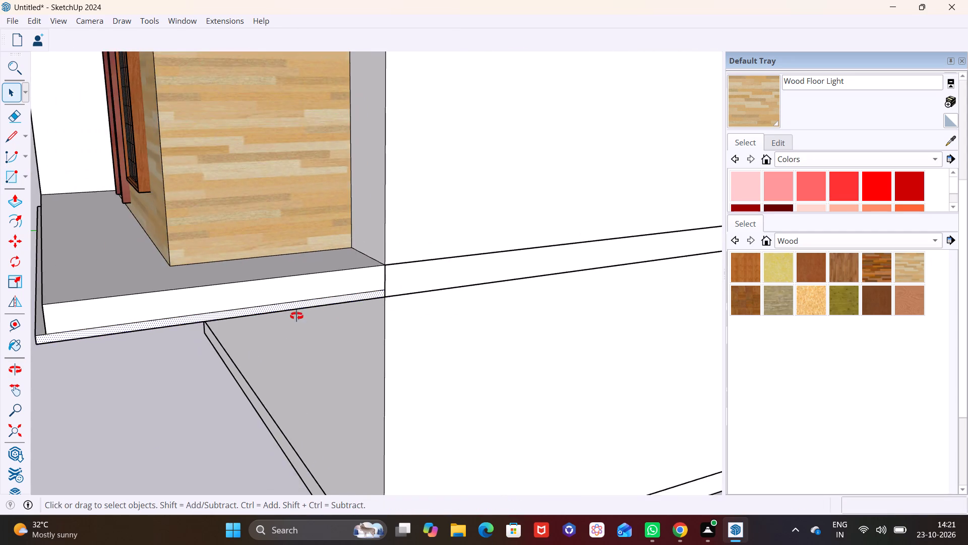
{"action": "middle_click_drag", "start_coordinate": [296, 316], "coordinate": [404, 335]}
{"action": "left_click", "coordinate": [16, 200]}
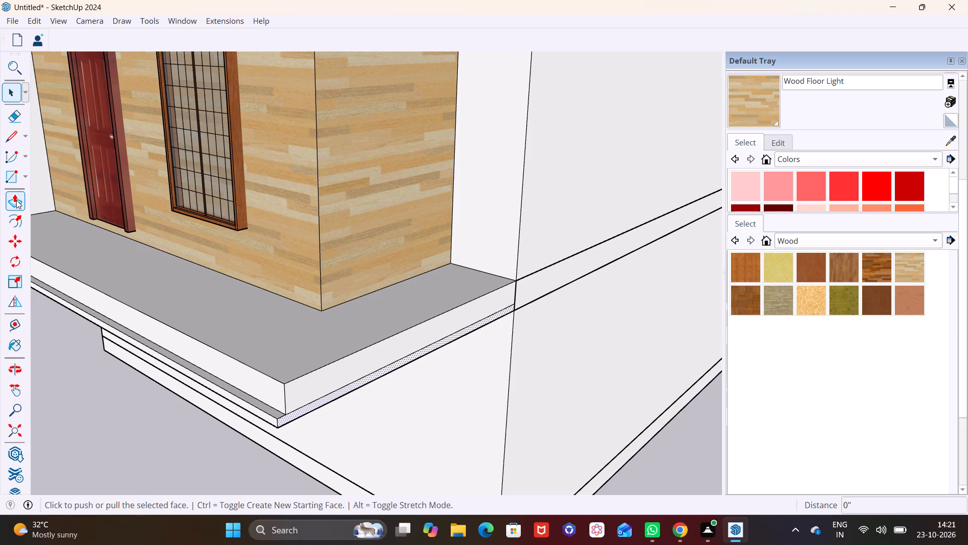
{"action": "left_click", "coordinate": [358, 383]}
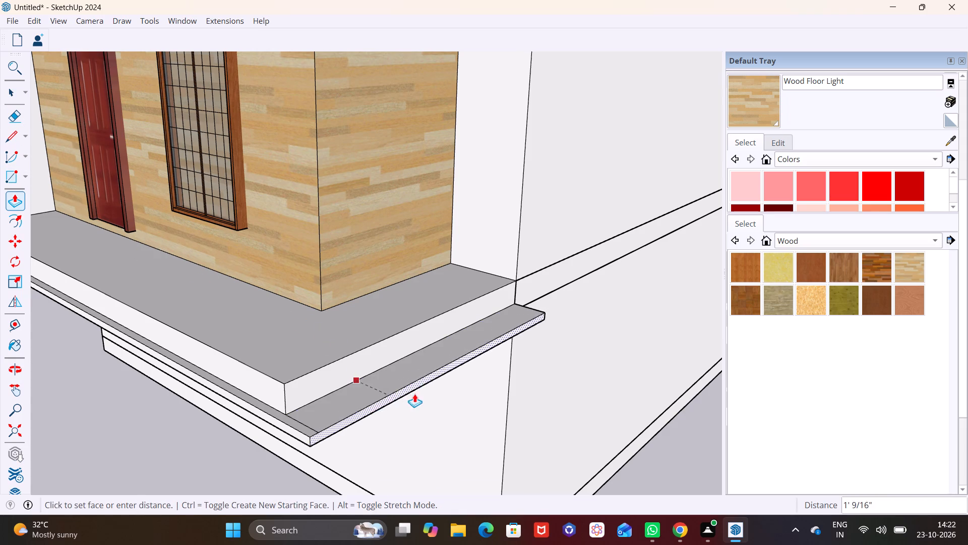
{"action": "left_click", "coordinate": [452, 400]}
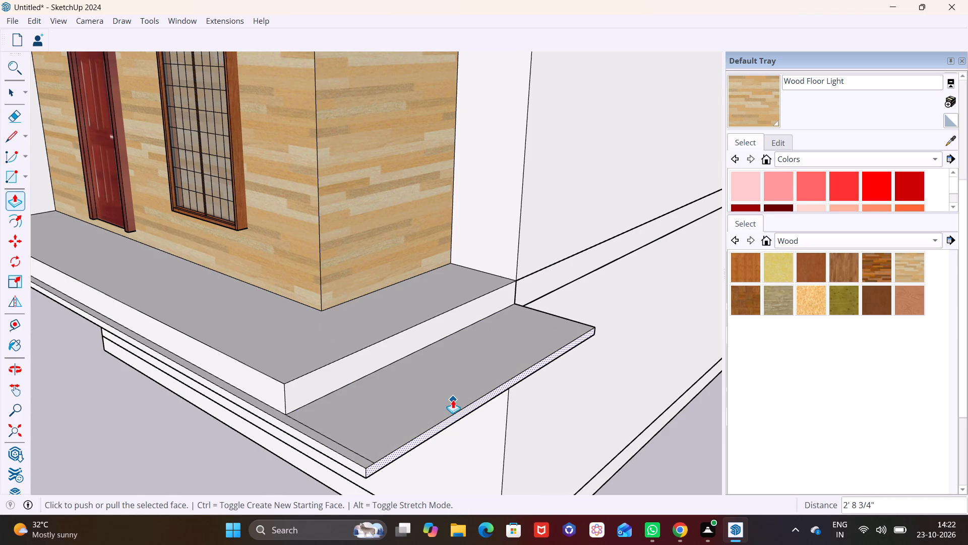
Push the extended slab's outer side face back toward the ledge by about 7 1/2".
{"action": "scroll", "coordinate": [424, 400], "scroll_direction": "down", "scroll_amount": 3}
{"action": "middle_click_drag", "start_coordinate": [421, 391], "coordinate": [499, 277]}
{"action": "scroll", "coordinate": [504, 340], "scroll_direction": "up", "scroll_amount": 1}
{"action": "middle_click_drag", "start_coordinate": [488, 333], "coordinate": [534, 275]}
{"action": "middle_click_drag", "start_coordinate": [498, 284], "coordinate": [534, 305]}
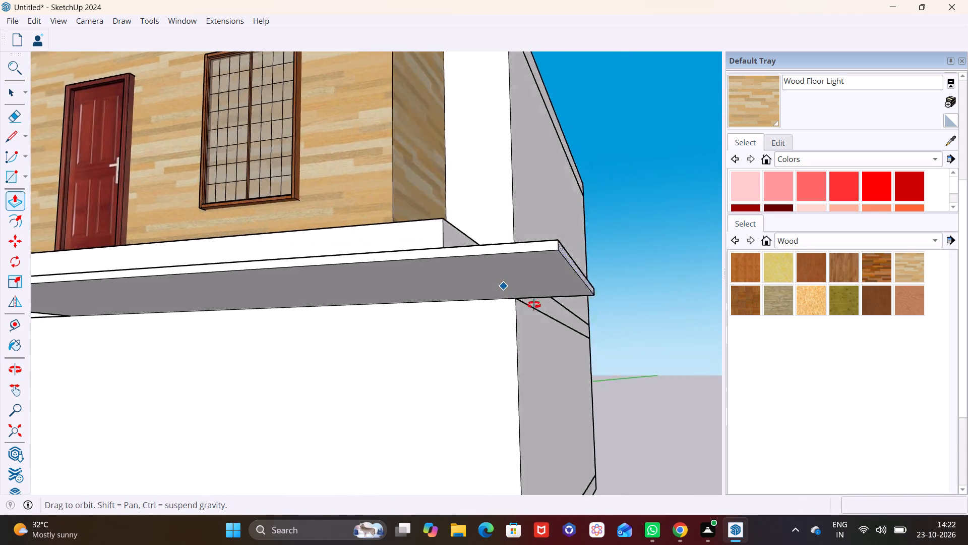
{"action": "middle_click_drag", "start_coordinate": [534, 305], "coordinate": [612, 405]}
{"action": "middle_click_drag", "start_coordinate": [547, 331], "coordinate": [401, 369], "text": "shift"}
{"action": "middle_click_drag", "start_coordinate": [432, 358], "coordinate": [257, 385]}
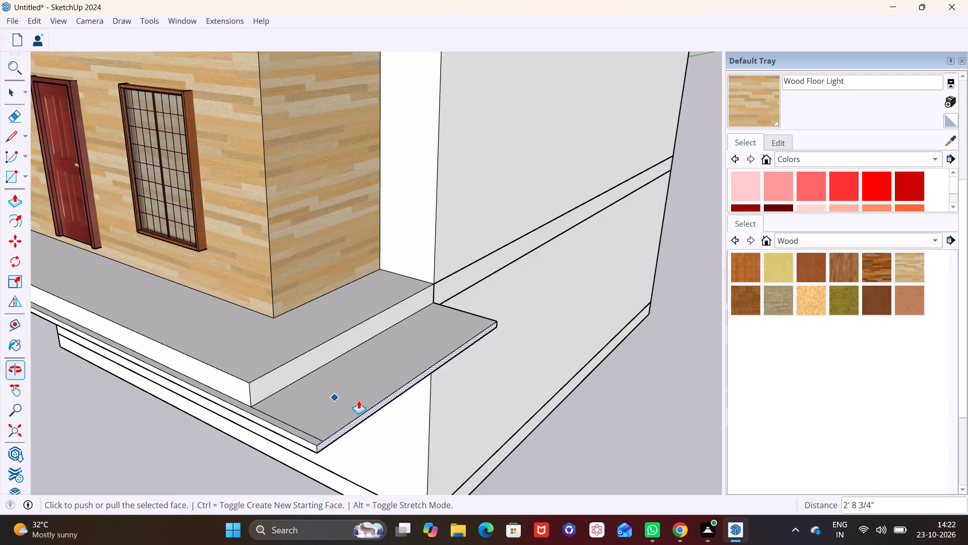
{"action": "scroll", "coordinate": [363, 400], "scroll_direction": "up", "scroll_amount": 2}
{"action": "left_click", "coordinate": [388, 404]}
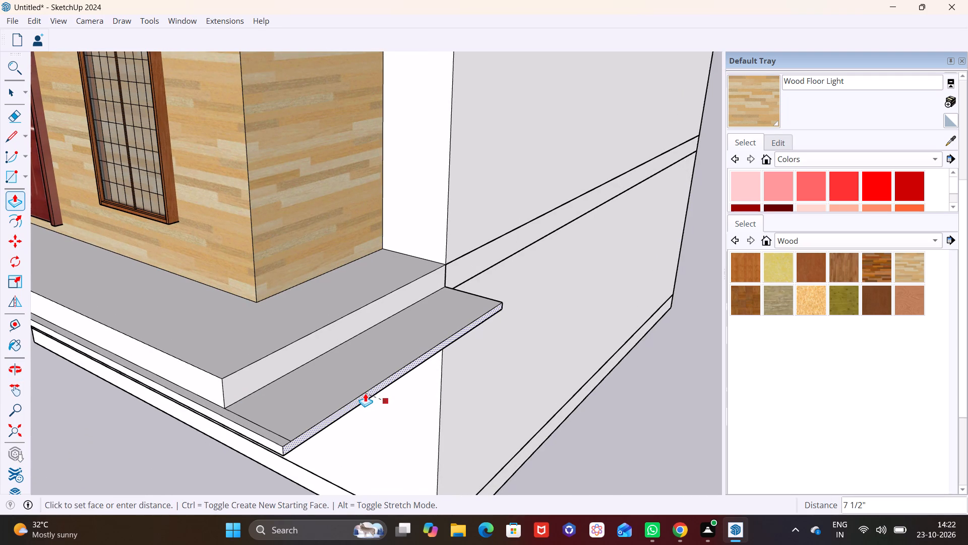
{"action": "left_click", "coordinate": [365, 393]}
Draw a 9' 7" line across the slab's underside, parallel and close to its outer side edge.
{"action": "middle_click_drag", "start_coordinate": [446, 384], "coordinate": [517, 289]}
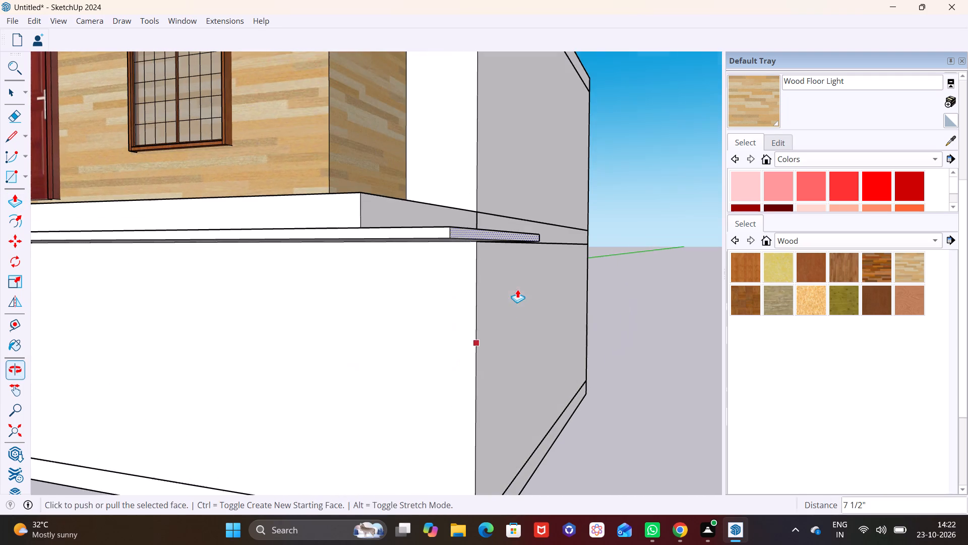
{"action": "middle_click_drag", "start_coordinate": [479, 330], "coordinate": [505, 363]}
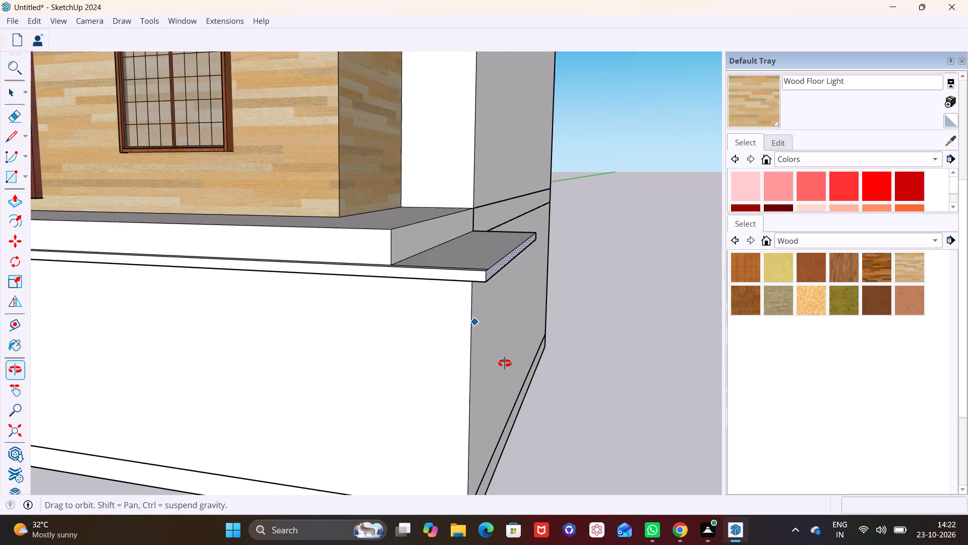
{"action": "middle_click_drag", "start_coordinate": [505, 363], "coordinate": [505, 364]}
{"action": "scroll", "coordinate": [450, 320], "scroll_direction": "down", "scroll_amount": 2}
{"action": "middle_click_drag", "start_coordinate": [459, 305], "coordinate": [503, 179]}
{"action": "scroll", "coordinate": [503, 179], "scroll_direction": "down", "scroll_amount": 1}
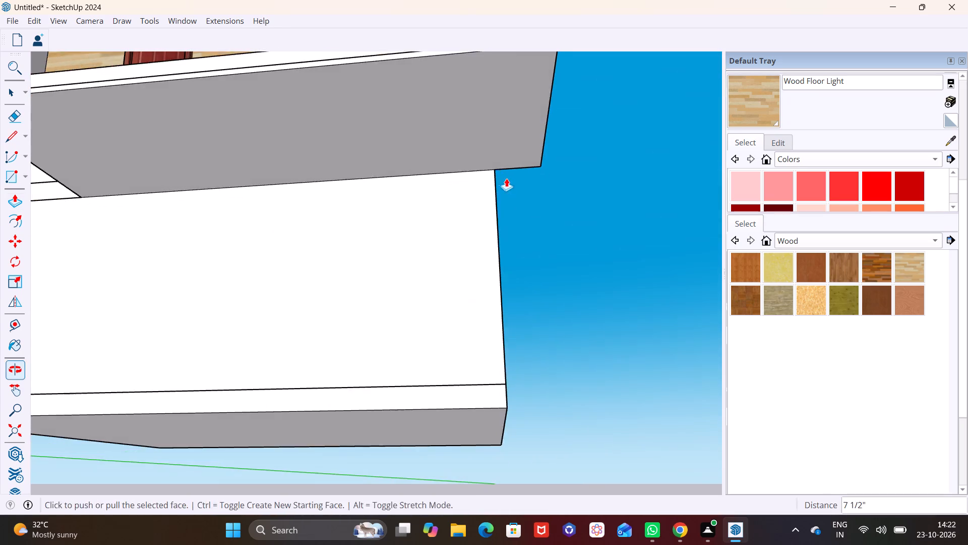
{"action": "middle_click_drag", "start_coordinate": [507, 178], "coordinate": [474, 335]}
{"action": "middle_click_drag", "start_coordinate": [475, 305], "coordinate": [479, 226]}
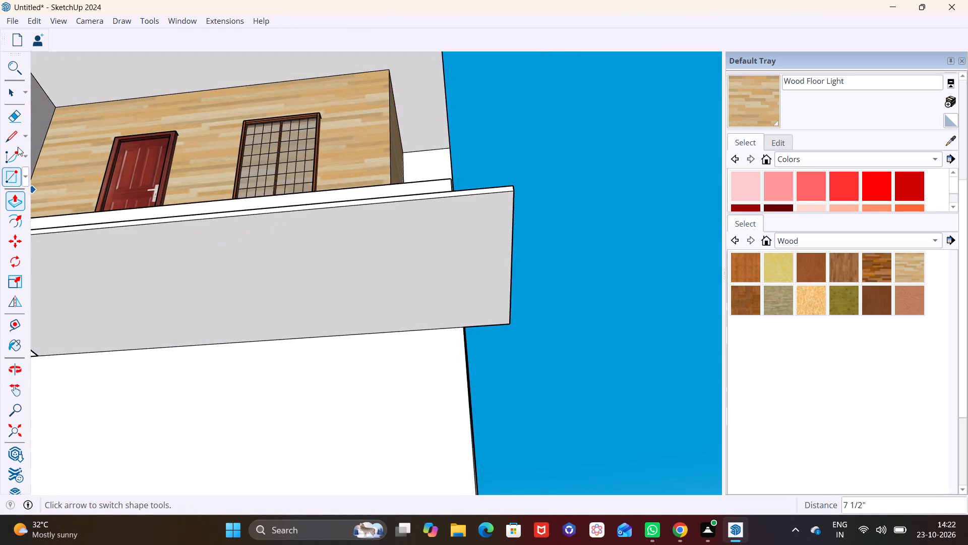
{"action": "left_click", "coordinate": [16, 137]}
{"action": "left_click", "coordinate": [499, 193]}
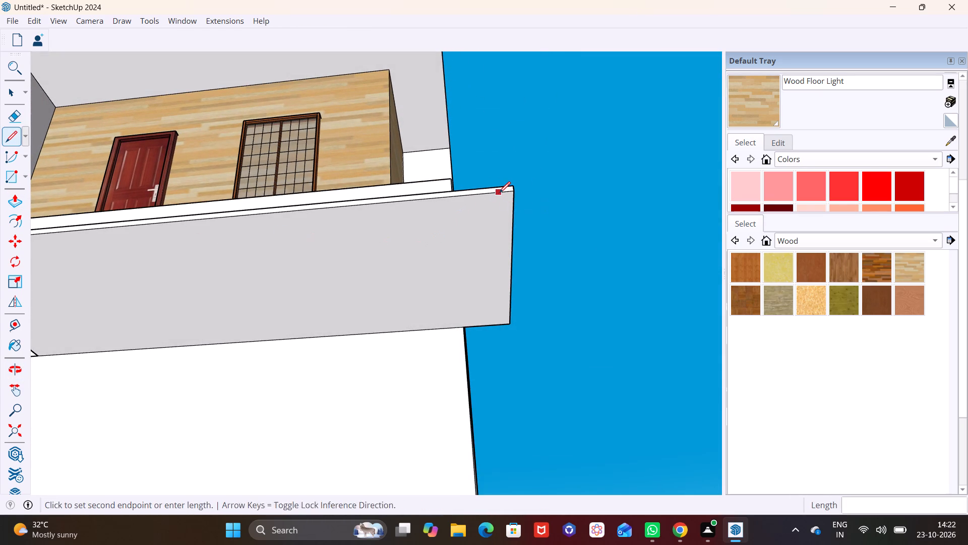
{"action": "left_click", "coordinate": [502, 323]}
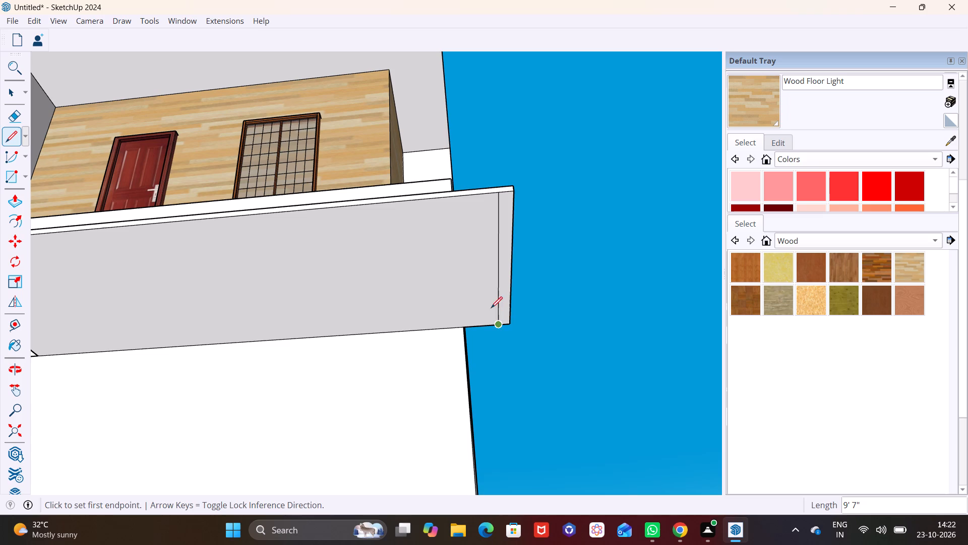
Push/Pull the narrow strip at the underside's outer edge downward by about 4' 11 7/8" as a hanging side panel.
{"action": "key", "text": "space"}
{"action": "left_click", "coordinate": [507, 236]}
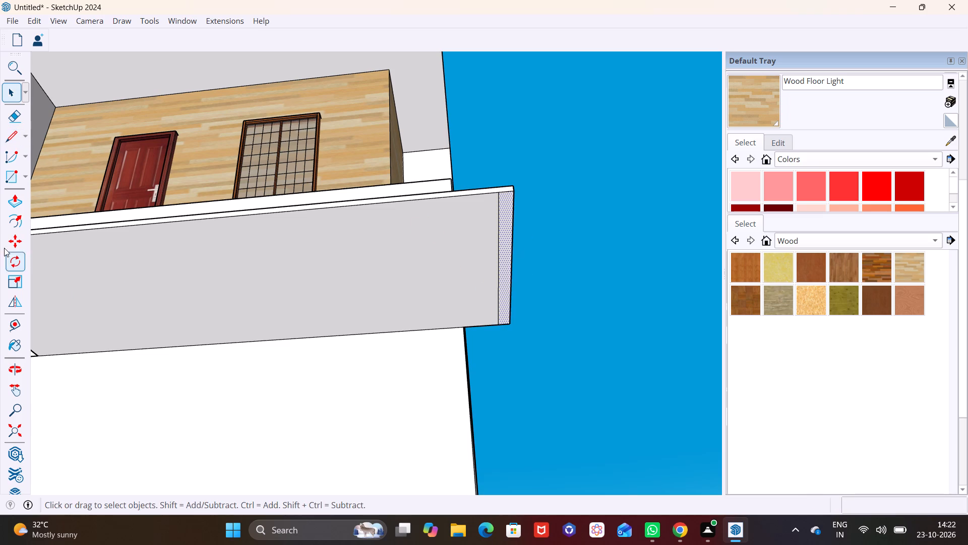
{"action": "left_click", "coordinate": [12, 202]}
{"action": "left_click", "coordinate": [505, 267]}
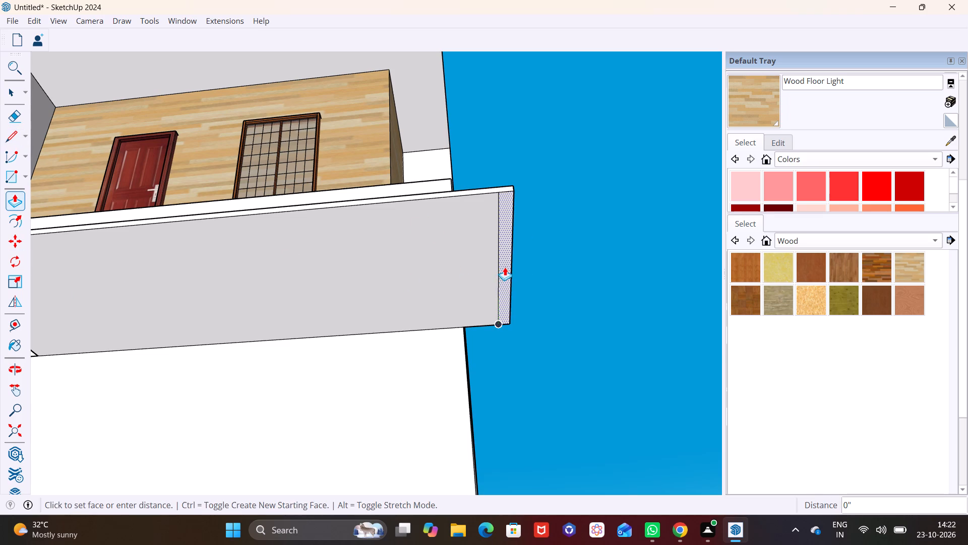
{"action": "scroll", "coordinate": [505, 307], "scroll_direction": "down", "scroll_amount": 2}
{"action": "key", "text": "space"}
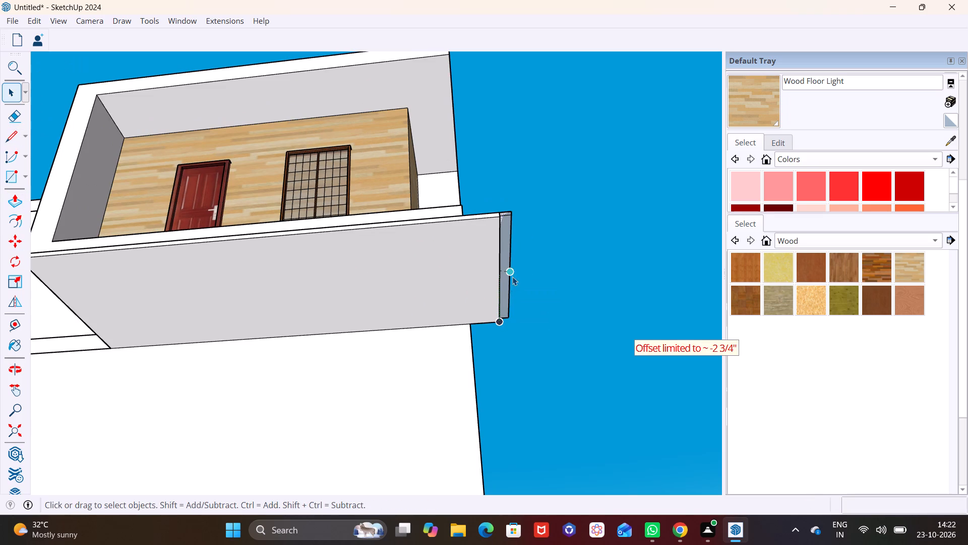
{"action": "left_click", "coordinate": [504, 264]}
{"action": "left_click", "coordinate": [11, 196]}
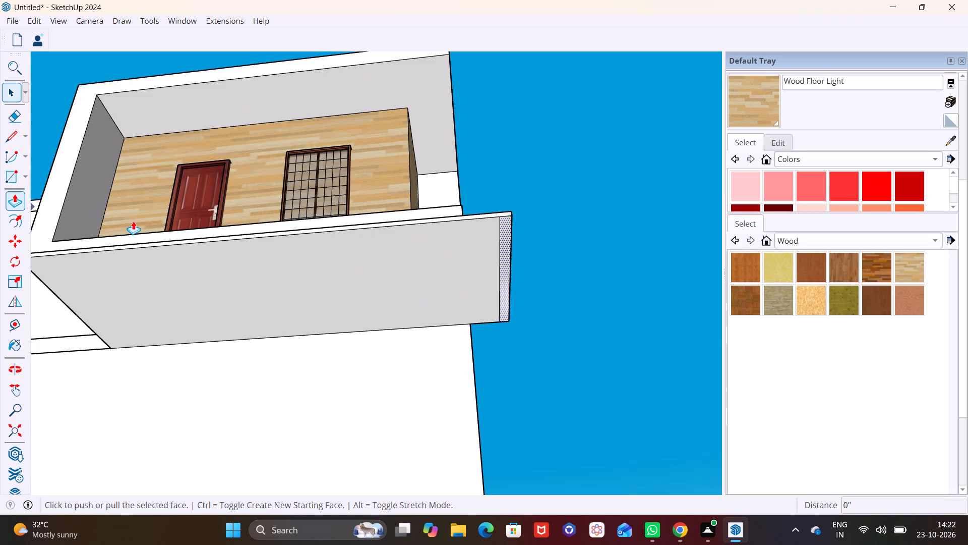
{"action": "left_click_drag", "start_coordinate": [508, 246], "coordinate": [510, 345]}
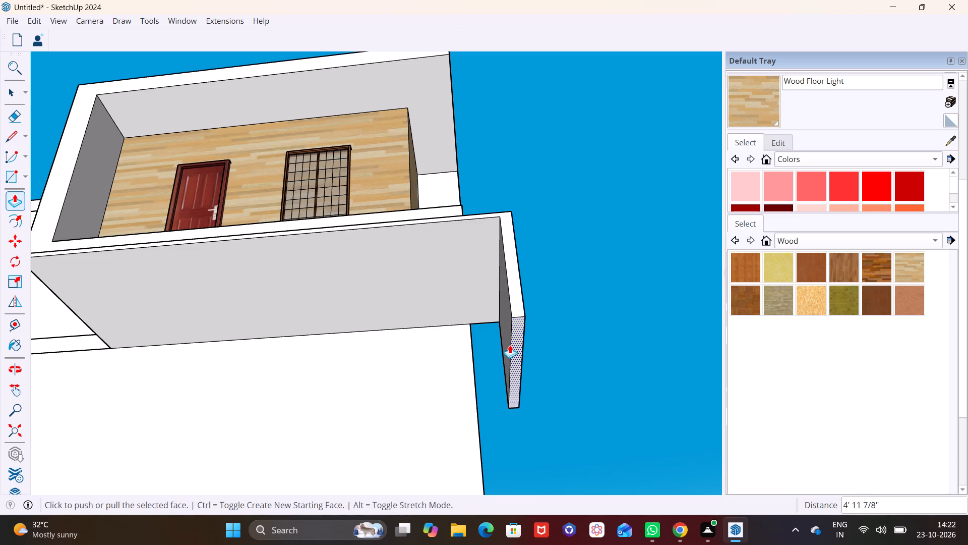
Examine the ledge extension and hanging side panel against the building from several angles.
{"action": "scroll", "coordinate": [510, 345], "scroll_direction": "down", "scroll_amount": 5}
{"action": "middle_click_drag", "start_coordinate": [510, 345], "coordinate": [477, 448]}
{"action": "middle_click_drag", "start_coordinate": [442, 359], "coordinate": [434, 402]}
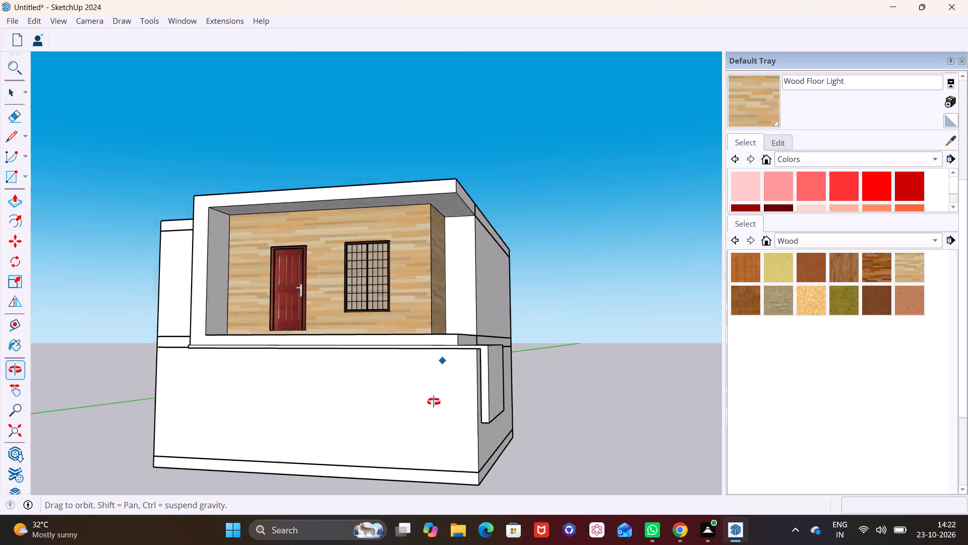
{"action": "middle_click_drag", "start_coordinate": [434, 402], "coordinate": [434, 419]}
{"action": "middle_click_drag", "start_coordinate": [452, 395], "coordinate": [332, 353]}
{"action": "scroll", "coordinate": [257, 368], "scroll_direction": "up", "scroll_amount": 1}
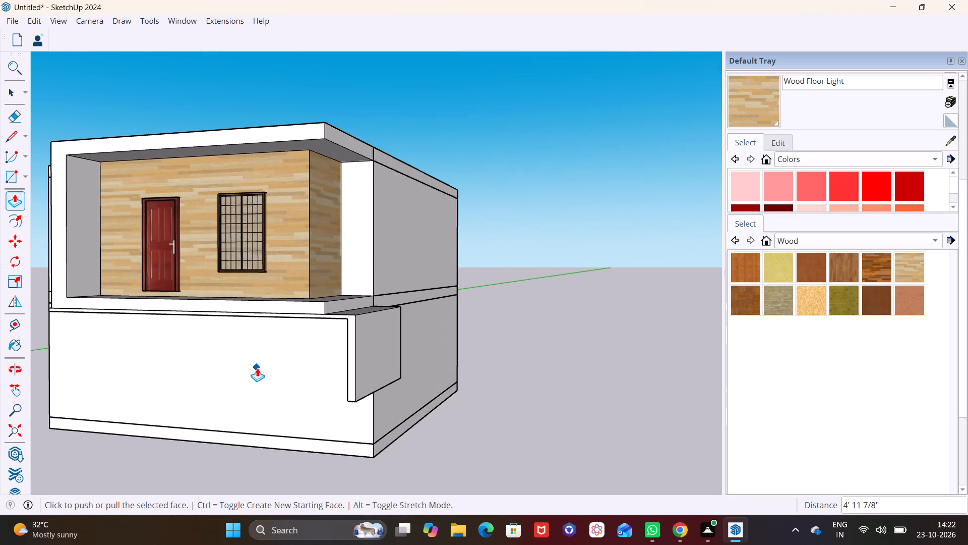
{"action": "scroll", "coordinate": [257, 368], "scroll_direction": "up", "scroll_amount": 2}
{"action": "middle_click_drag", "start_coordinate": [257, 364], "coordinate": [334, 369], "text": "shift"}
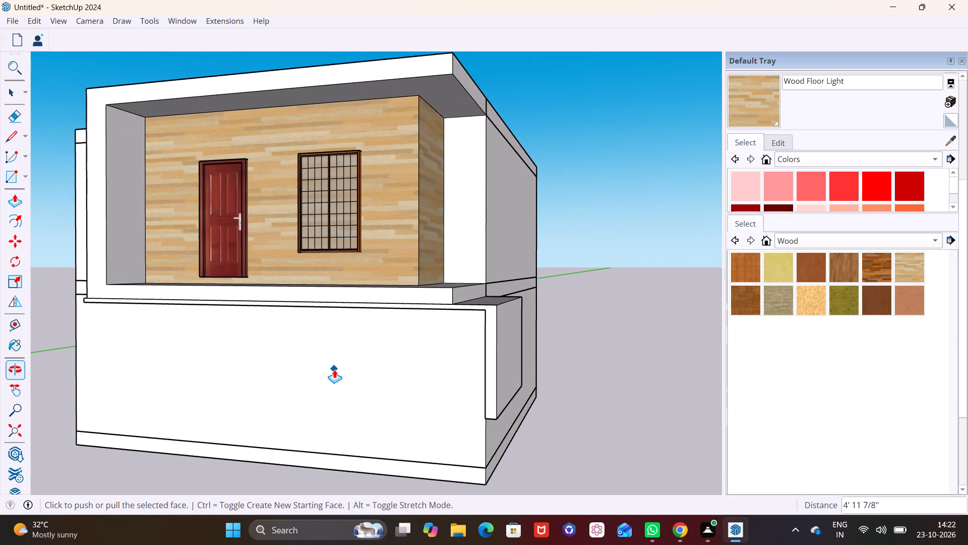
{"action": "key", "text": "space"}
{"action": "left_click", "coordinate": [353, 237]}
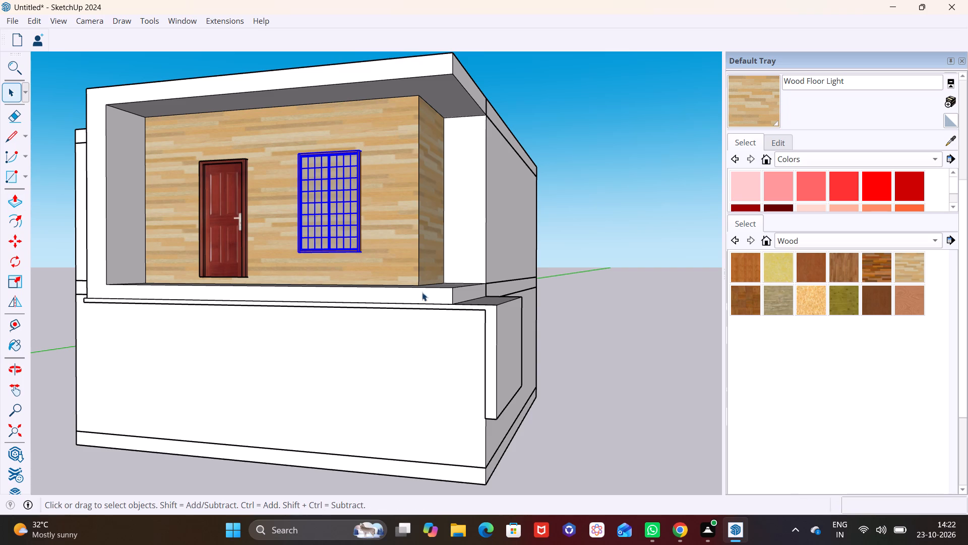
Draw a rectangle about 18' 6 3/8" by 10' on the lower front wall, from the slab's underside to the base band's corner.
{"action": "middle_click_drag", "start_coordinate": [465, 324], "coordinate": [506, 288]}
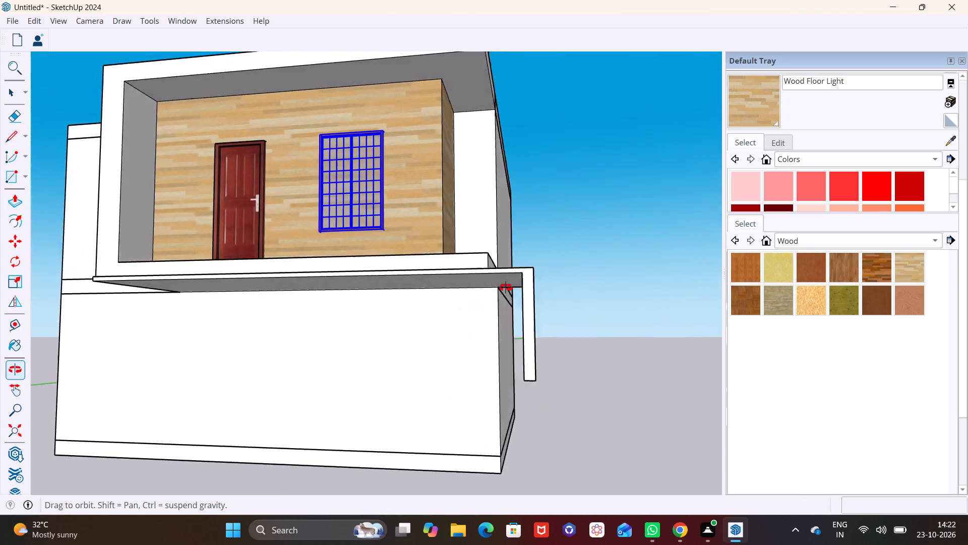
{"action": "middle_click_drag", "start_coordinate": [506, 288], "coordinate": [523, 276]}
{"action": "left_click", "coordinate": [25, 176]}
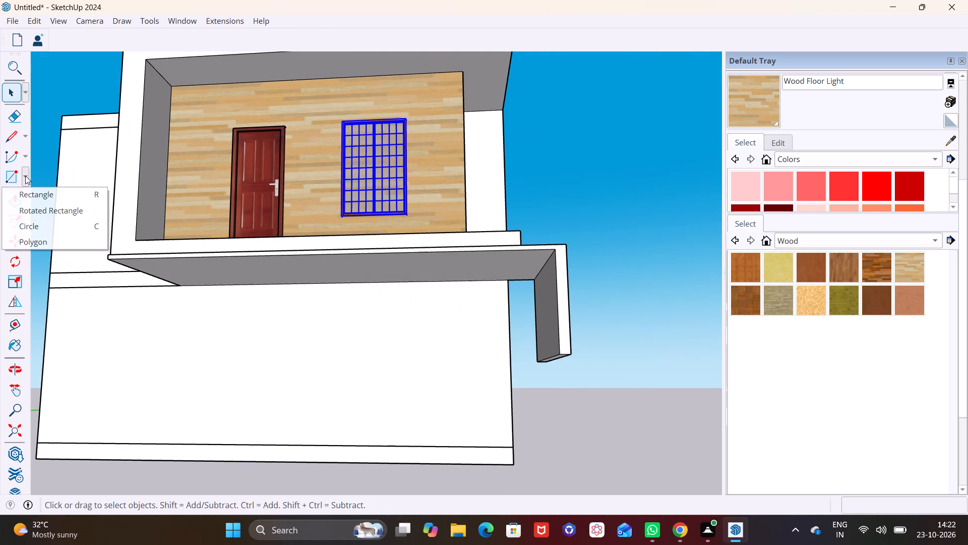
{"action": "left_click", "coordinate": [34, 190]}
{"action": "left_click", "coordinate": [217, 286]}
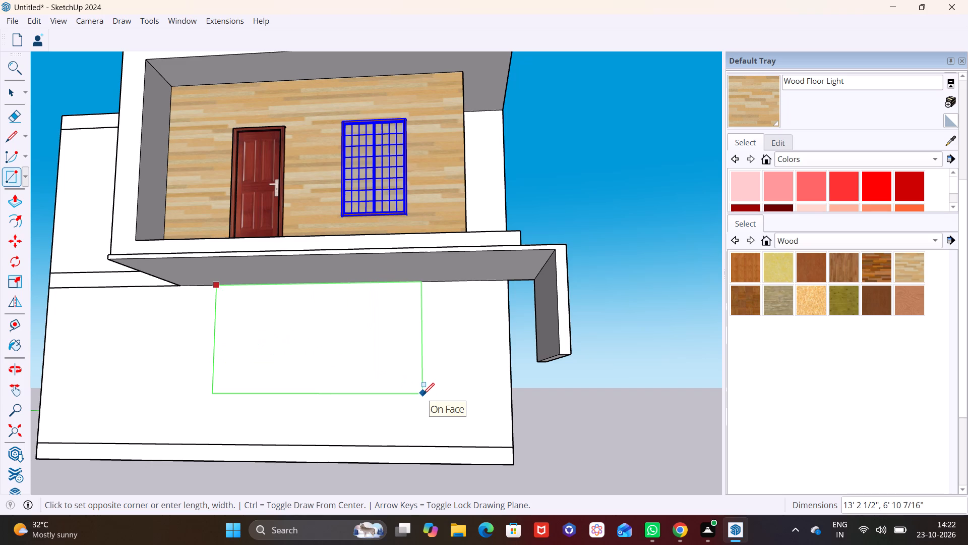
{"action": "left_click", "coordinate": [512, 444]}
Push/Pull the lower wall rectangle outward by about 3' 11 11/16".
{"action": "key", "text": "space"}
{"action": "left_click", "coordinate": [341, 367]}
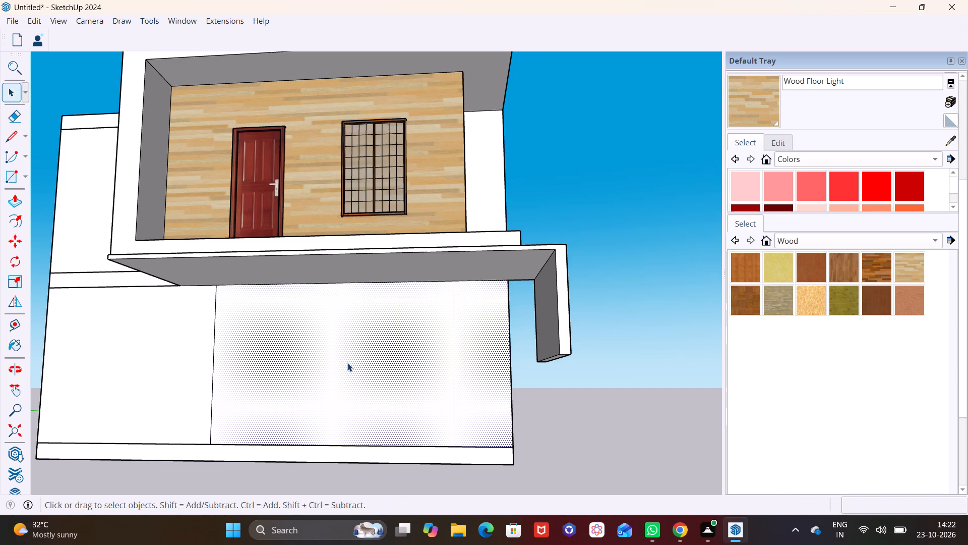
{"action": "middle_click_drag", "start_coordinate": [347, 363], "coordinate": [261, 403]}
{"action": "left_click", "coordinate": [17, 202]}
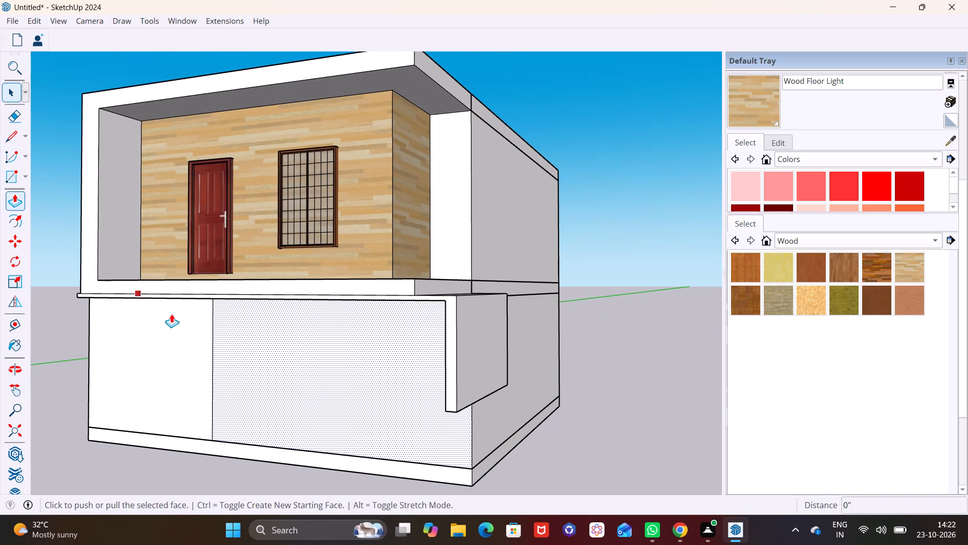
{"action": "left_click", "coordinate": [263, 348]}
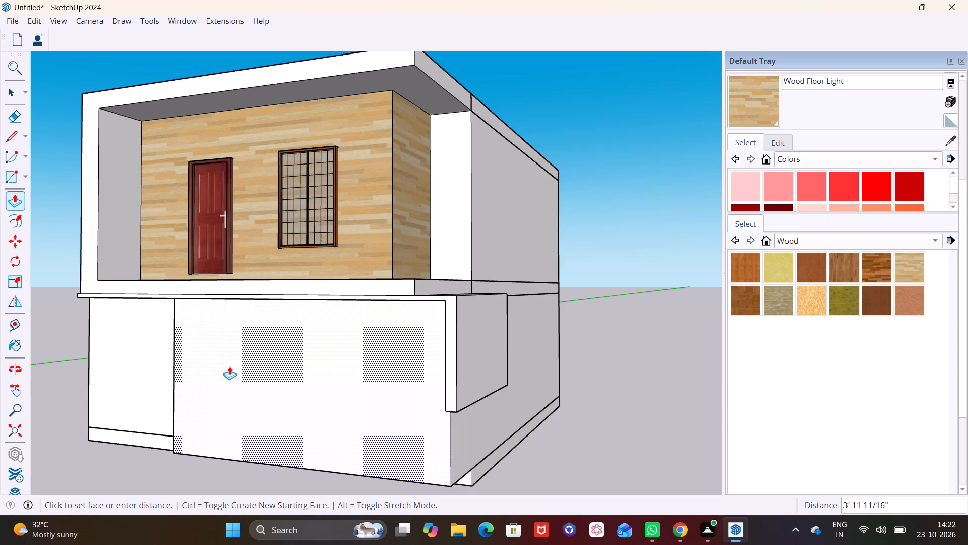
{"action": "left_click", "coordinate": [229, 366]}
Push/Pull the ground-floor block's front face farther outward, to line up with the front of the upper box.
{"action": "middle_click_drag", "start_coordinate": [292, 365], "coordinate": [372, 316]}
{"action": "middle_click_drag", "start_coordinate": [390, 306], "coordinate": [596, 336]}
{"action": "left_click", "coordinate": [465, 366]}
{"action": "left_click_drag", "start_coordinate": [460, 355], "coordinate": [498, 367]}
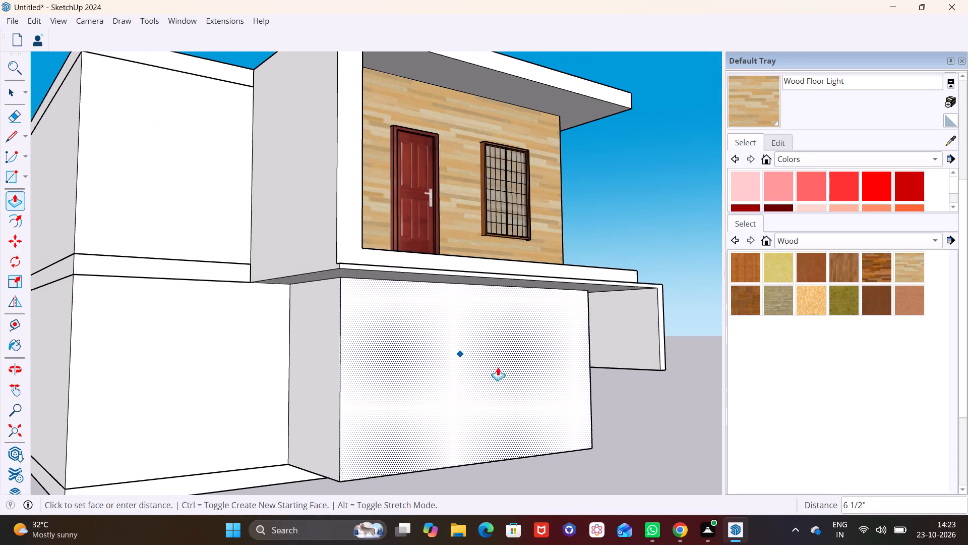
{"action": "left_click_drag", "start_coordinate": [498, 367], "coordinate": [518, 373]}
{"action": "left_click", "coordinate": [518, 373]}
{"action": "middle_click_drag", "start_coordinate": [523, 379], "coordinate": [376, 438]}
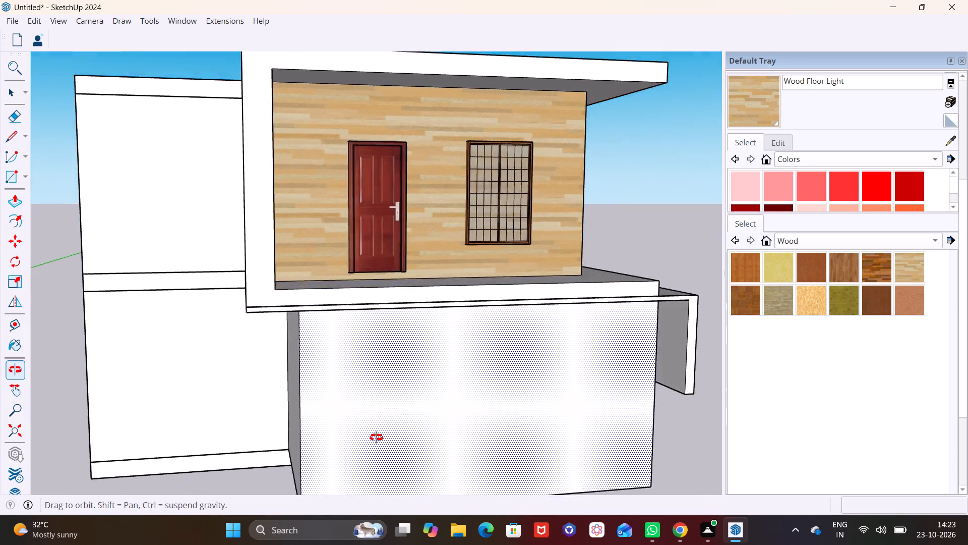
{"action": "middle_click_drag", "start_coordinate": [376, 438], "coordinate": [234, 445]}
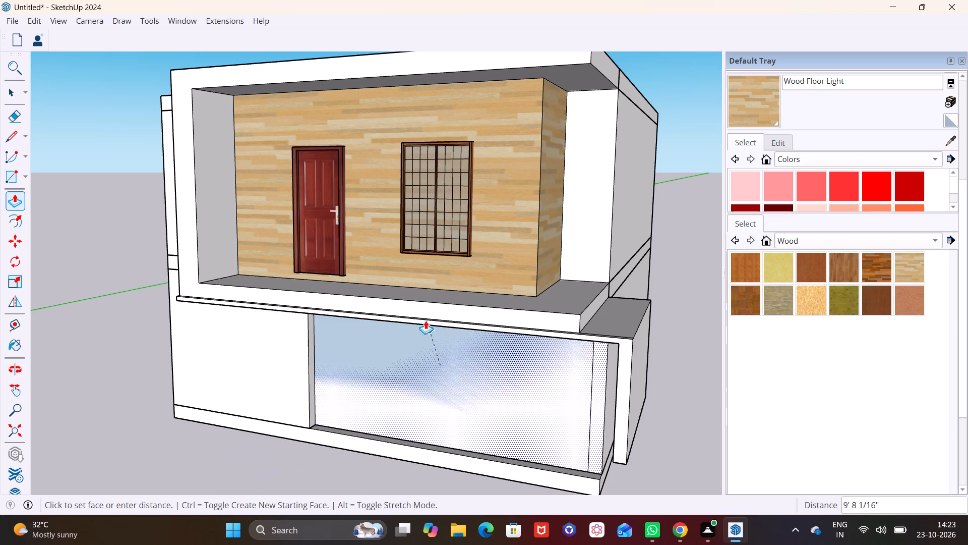
{"action": "left_click", "coordinate": [422, 303]}
{"action": "key", "text": "space"}
{"action": "left_click", "coordinate": [660, 332]}
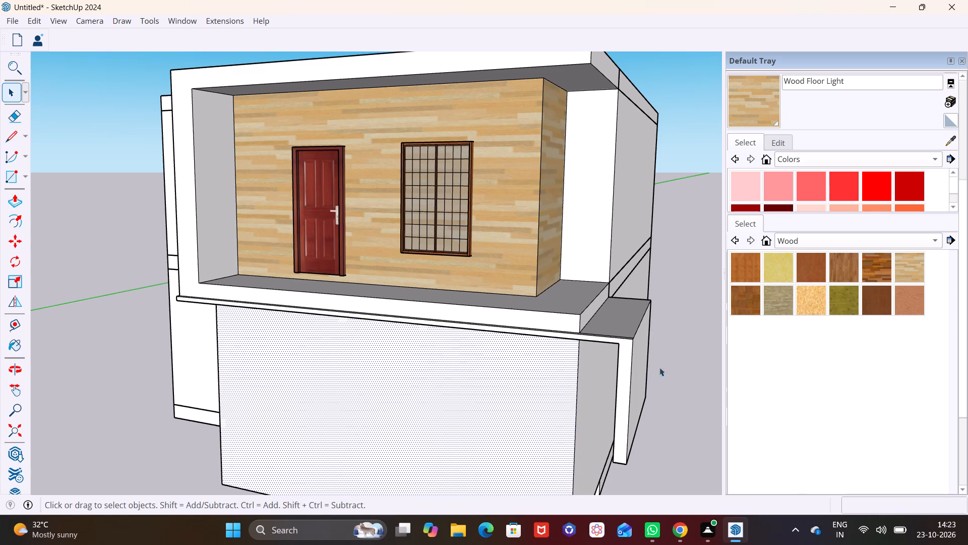
Push/Pull the ground-floor block's side face, at the end away from the hanging panel, outward by about 1'.
{"action": "middle_click_drag", "start_coordinate": [476, 479], "coordinate": [503, 518]}
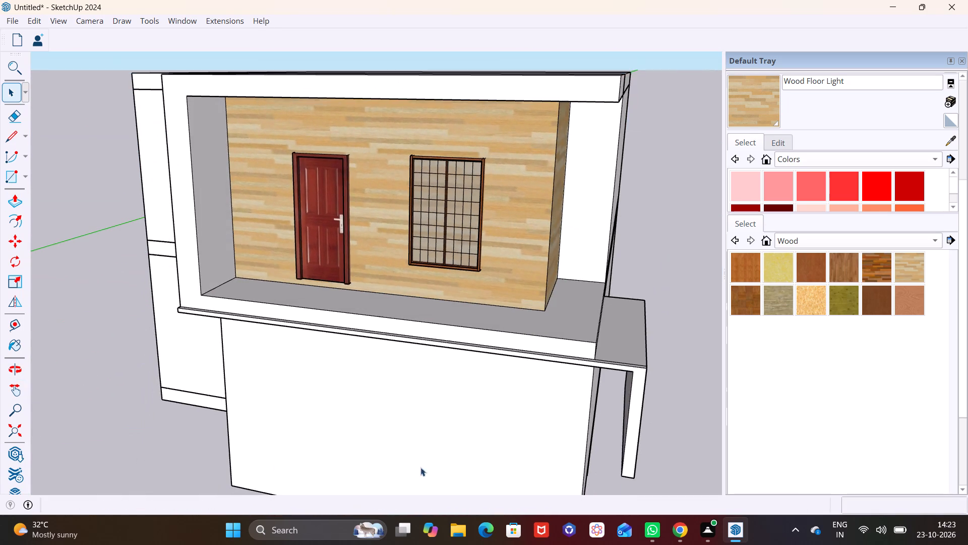
{"action": "scroll", "coordinate": [401, 448], "scroll_direction": "down", "scroll_amount": 1}
{"action": "middle_click_drag", "start_coordinate": [415, 433], "coordinate": [473, 410]}
{"action": "middle_click_drag", "start_coordinate": [341, 410], "coordinate": [327, 380], "text": "shift"}
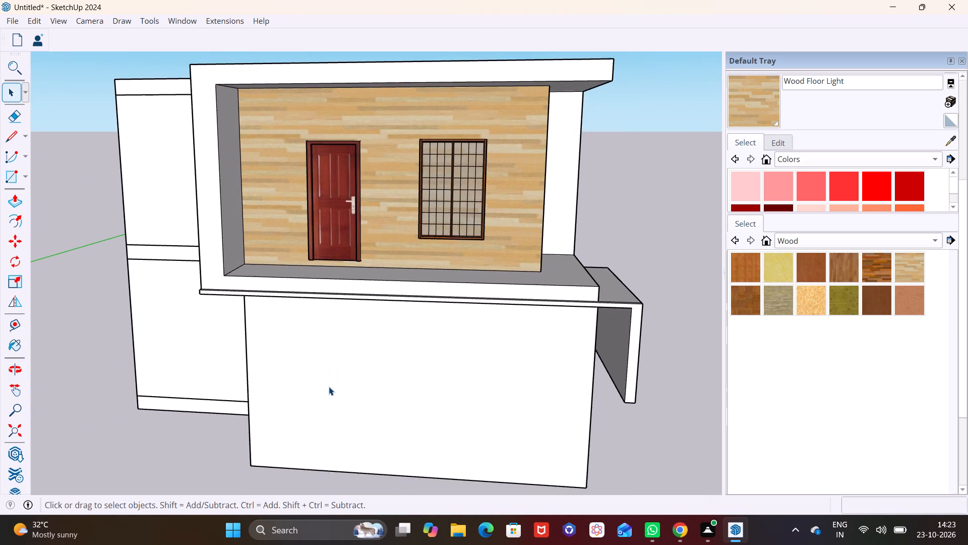
{"action": "middle_click_drag", "start_coordinate": [329, 387], "coordinate": [485, 368]}
{"action": "left_click", "coordinate": [347, 373]}
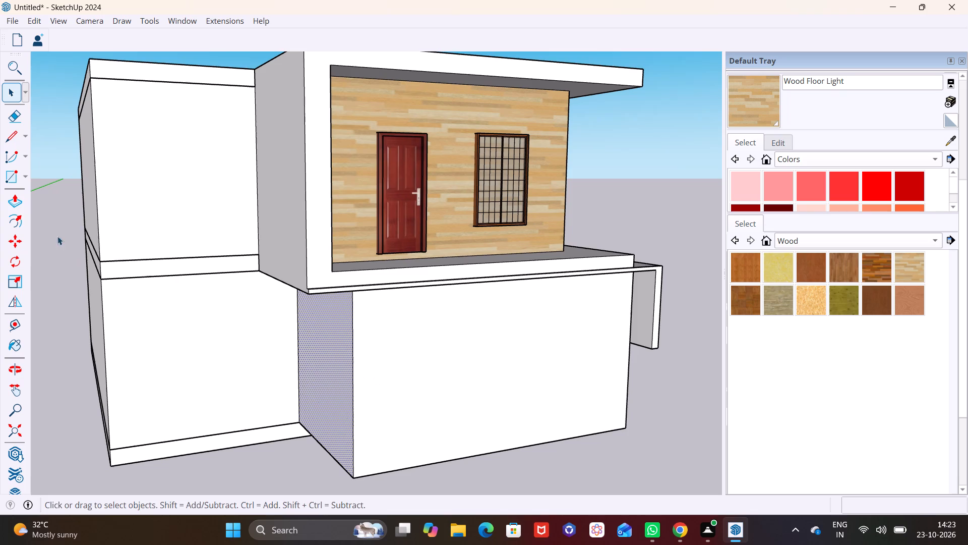
{"action": "left_click", "coordinate": [18, 203]}
{"action": "left_click", "coordinate": [337, 349]}
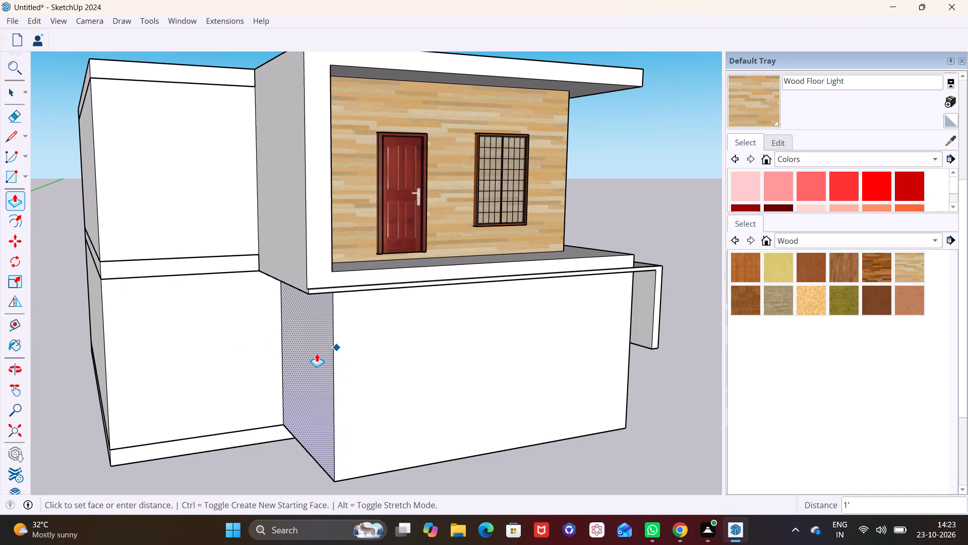
{"action": "left_click", "coordinate": [315, 353]}
{"action": "key", "text": "space"}
{"action": "left_click", "coordinate": [622, 448]}
Examine the widened ground-floor block against the upper box and hanging side panel from several angles.
{"action": "middle_click_drag", "start_coordinate": [622, 448], "coordinate": [401, 449]}
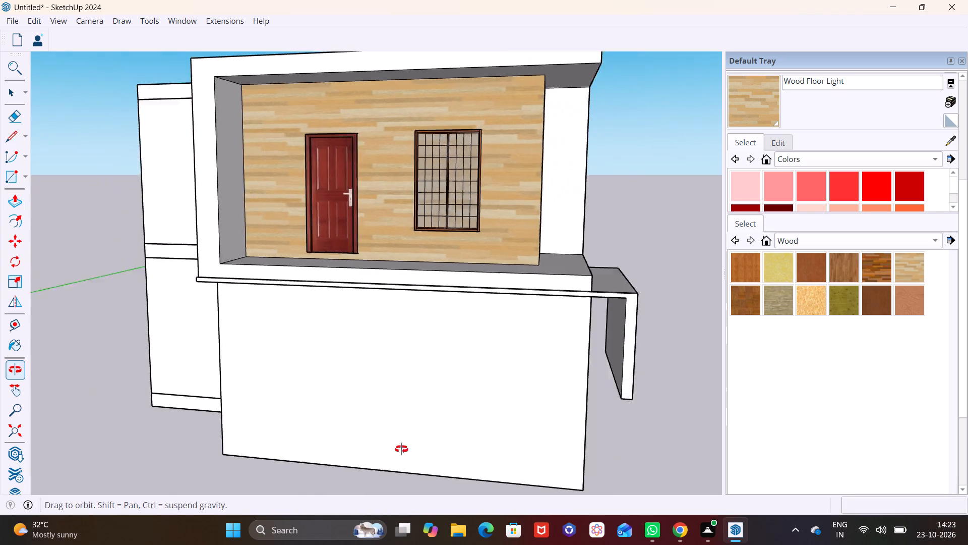
{"action": "middle_click_drag", "start_coordinate": [401, 449], "coordinate": [312, 442]}
{"action": "scroll", "coordinate": [371, 401], "scroll_direction": "down", "scroll_amount": 3}
{"action": "middle_click_drag", "start_coordinate": [368, 385], "coordinate": [221, 403], "text": "shift"}
{"action": "middle_click_drag", "start_coordinate": [268, 456], "coordinate": [358, 440]}
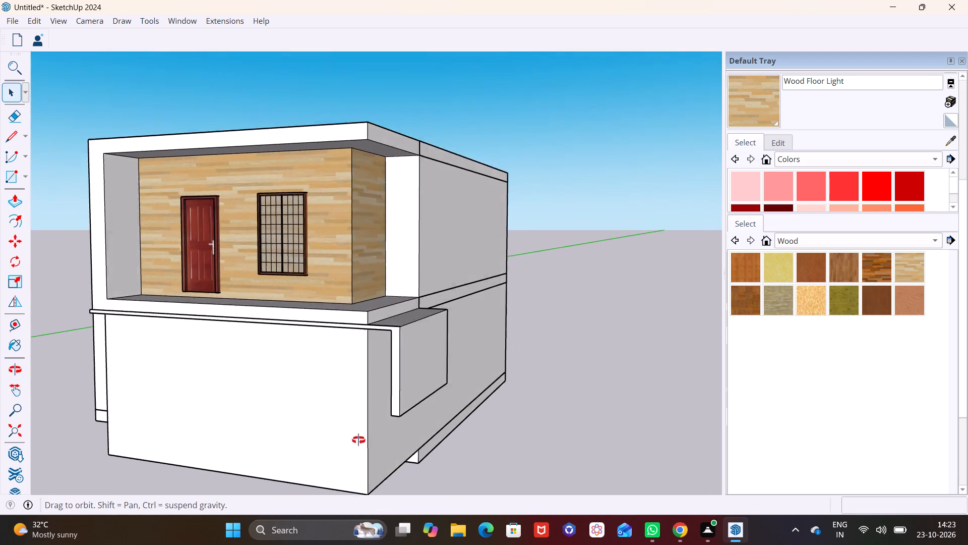
{"action": "middle_click_drag", "start_coordinate": [358, 440], "coordinate": [374, 437]}
{"action": "scroll", "coordinate": [273, 388], "scroll_direction": "down", "scroll_amount": 2, "text": "shift"}
{"action": "middle_click_drag", "start_coordinate": [273, 388], "coordinate": [414, 399], "text": "shift"}
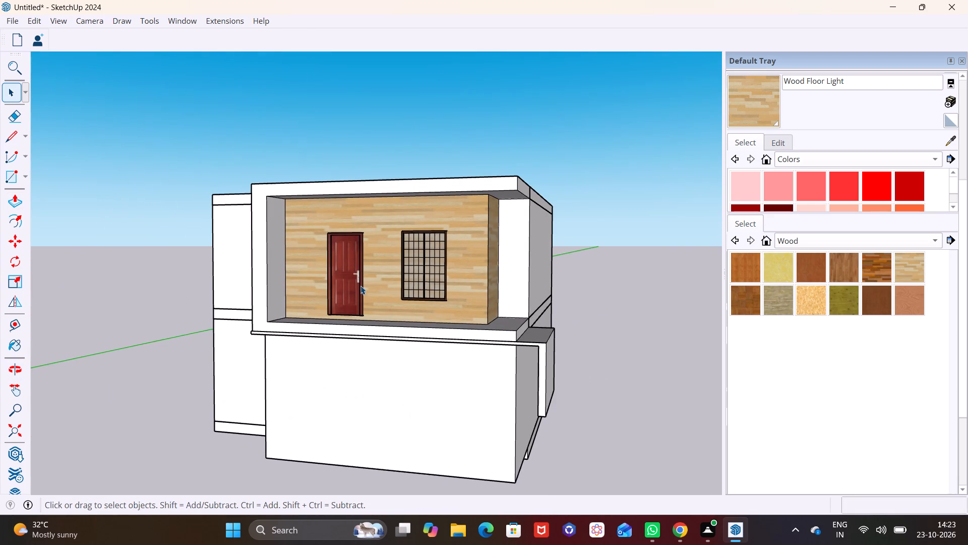
Copy the upper-storey door straight down onto the ground-floor block's front wall.
{"action": "left_click", "coordinate": [360, 286]}
{"action": "key", "text": "m"}
{"action": "left_click", "coordinate": [365, 235]}
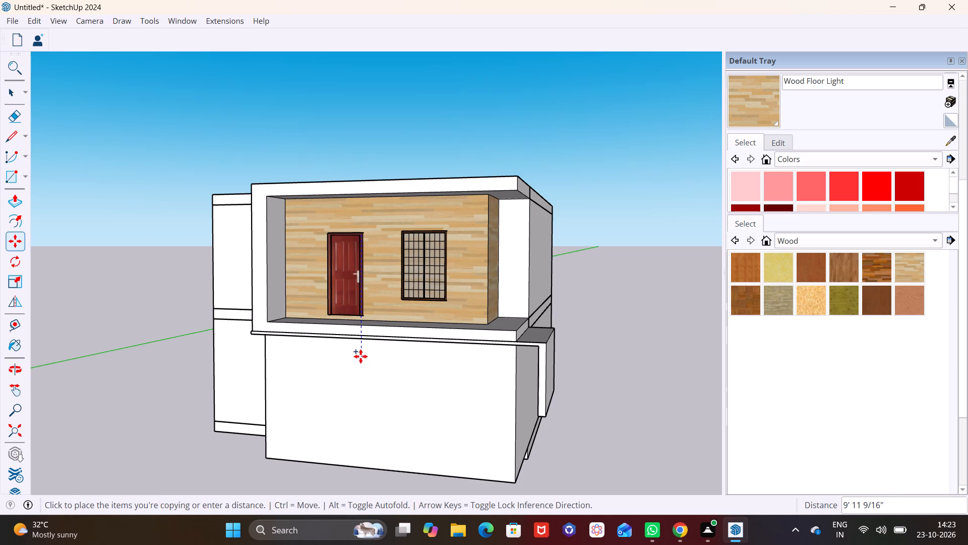
{"action": "left_click", "coordinate": [348, 369]}
{"action": "middle_click_drag", "start_coordinate": [415, 407], "coordinate": [254, 453]}
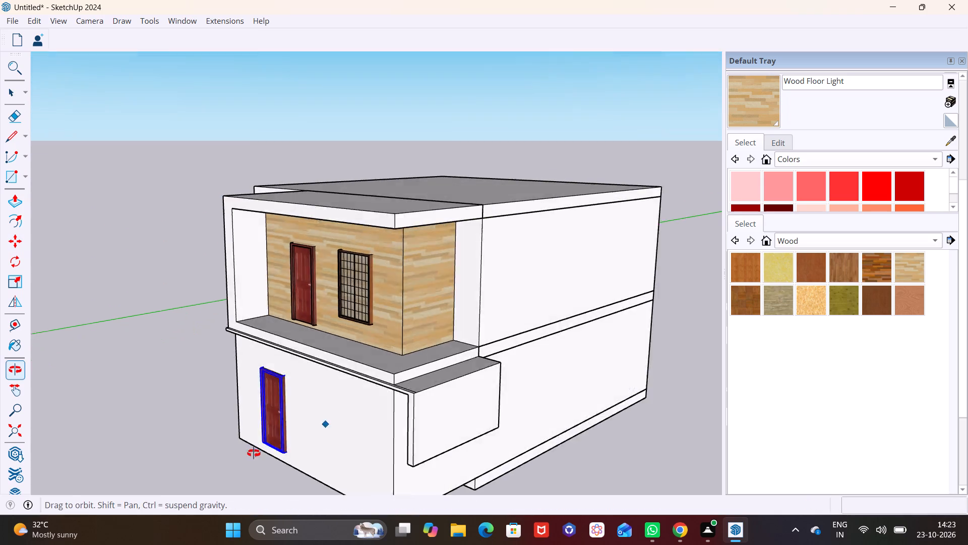
{"action": "middle_click_drag", "start_coordinate": [254, 453], "coordinate": [240, 457]}
{"action": "scroll", "coordinate": [261, 428], "scroll_direction": "up", "scroll_amount": 7}
{"action": "scroll", "coordinate": [255, 427], "scroll_direction": "down", "scroll_amount": 2}
{"action": "middle_click_drag", "start_coordinate": [266, 425], "coordinate": [290, 420]}
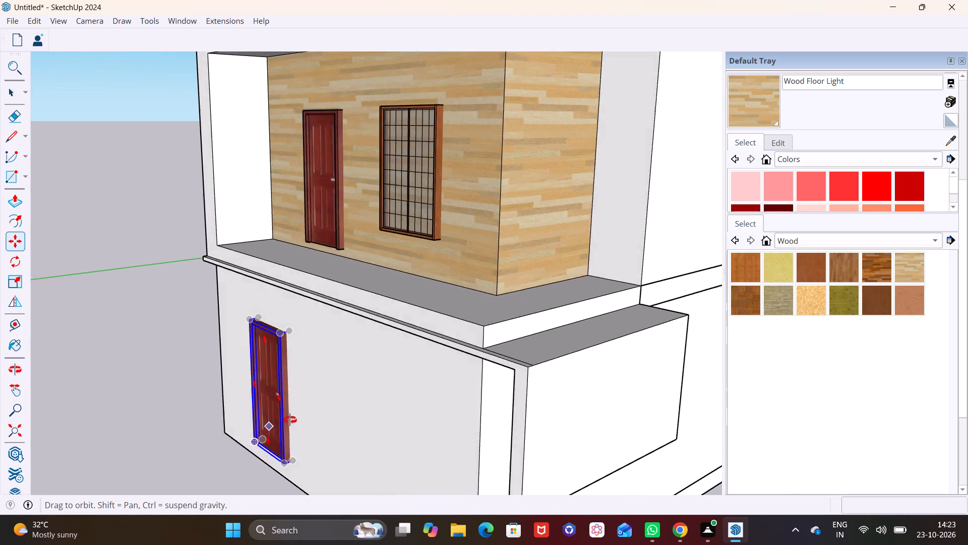
{"action": "middle_click_drag", "start_coordinate": [290, 420], "coordinate": [292, 414]}
{"action": "key", "text": "space"}
Copy the upper-storey window about 11' 6" down onto the ground-floor front wall beside the door copy.
{"action": "left_click", "coordinate": [401, 213]}
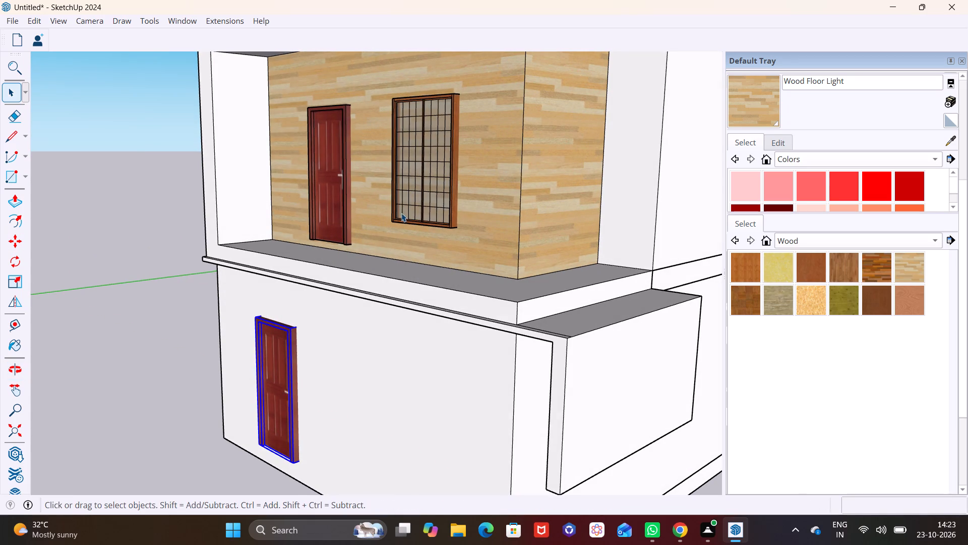
{"action": "key", "text": "m"}
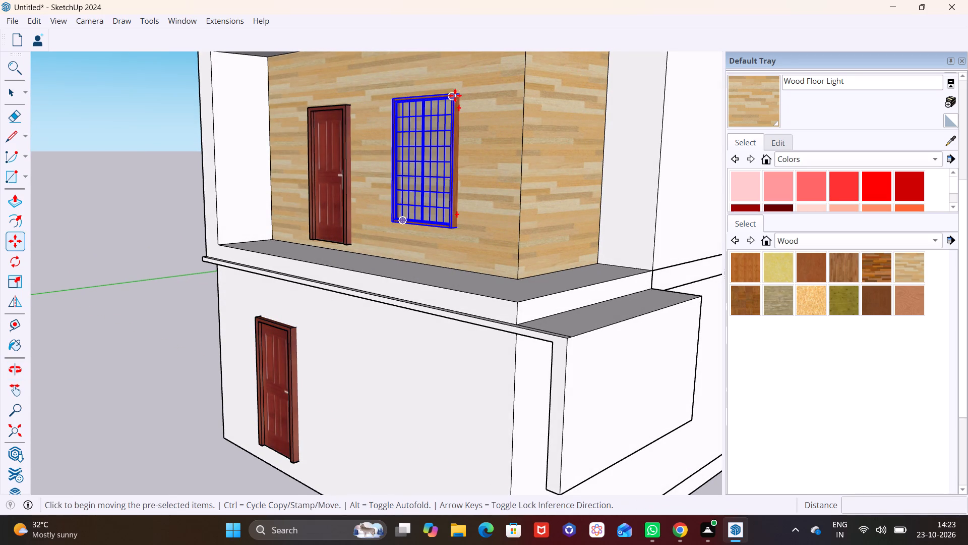
{"action": "left_click", "coordinate": [454, 95]}
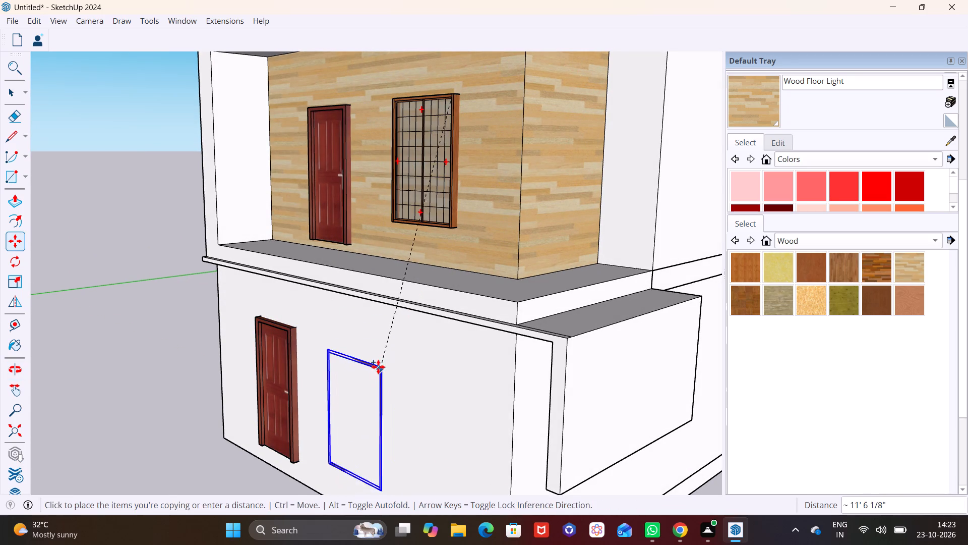
{"action": "left_click", "coordinate": [374, 361]}
Move the ground-floor window about 3' 5" along the front wall, away from the door.
{"action": "scroll", "coordinate": [391, 397], "scroll_direction": "down", "scroll_amount": 1}
{"action": "middle_click_drag", "start_coordinate": [391, 397], "coordinate": [399, 349], "text": "shift"}
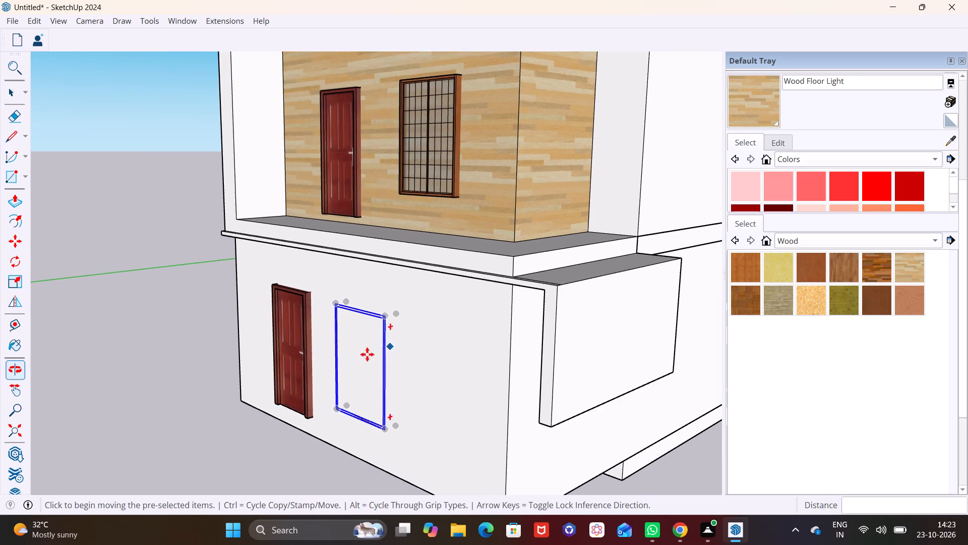
{"action": "scroll", "coordinate": [360, 357], "scroll_direction": "up", "scroll_amount": 4}
{"action": "middle_click_drag", "start_coordinate": [415, 378], "coordinate": [459, 375]}
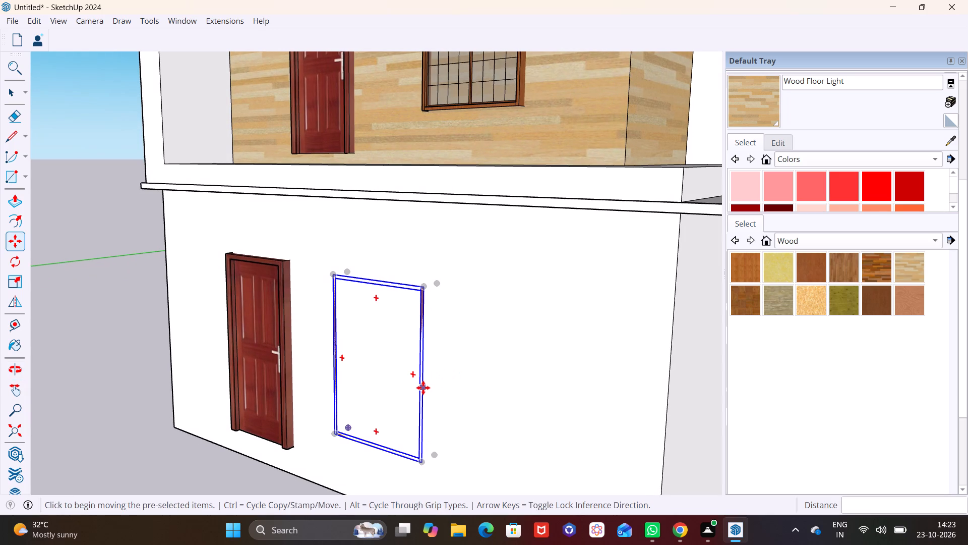
{"action": "key", "text": "m"}
{"action": "left_click", "coordinate": [423, 388]}
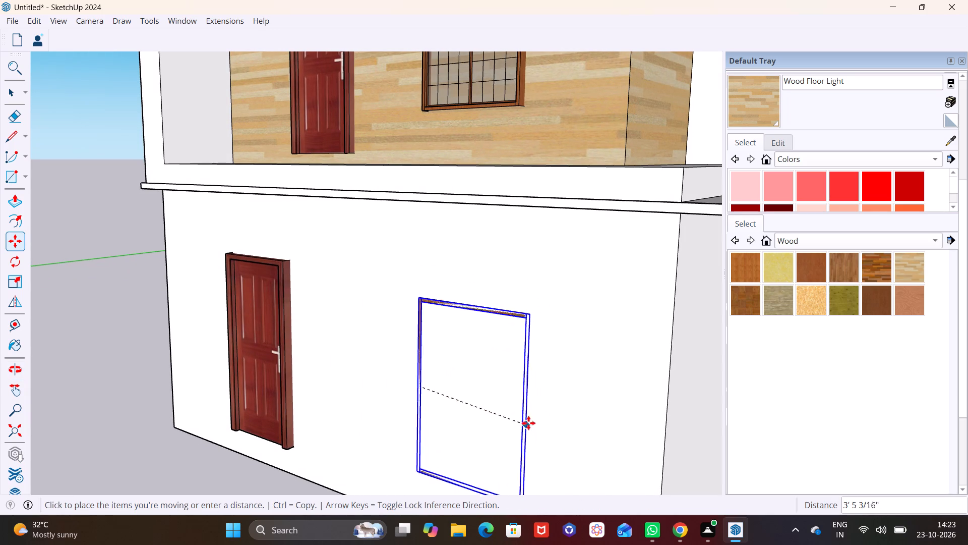
{"action": "left_click", "coordinate": [534, 420]}
{"action": "key", "text": "space"}
Move the ground-floor door along the front wall toward the window.
{"action": "left_click", "coordinate": [274, 356]}
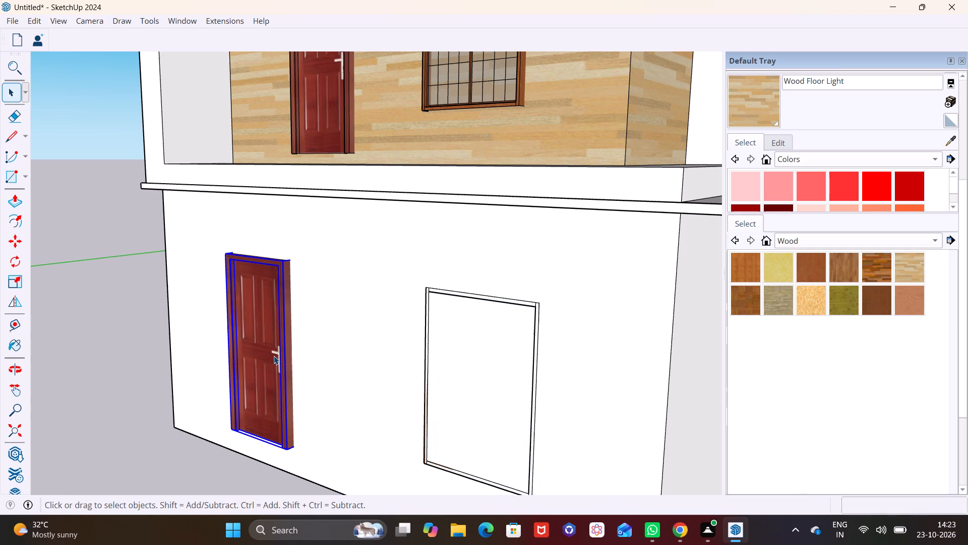
{"action": "key", "text": "m"}
{"action": "left_click", "coordinate": [297, 446]}
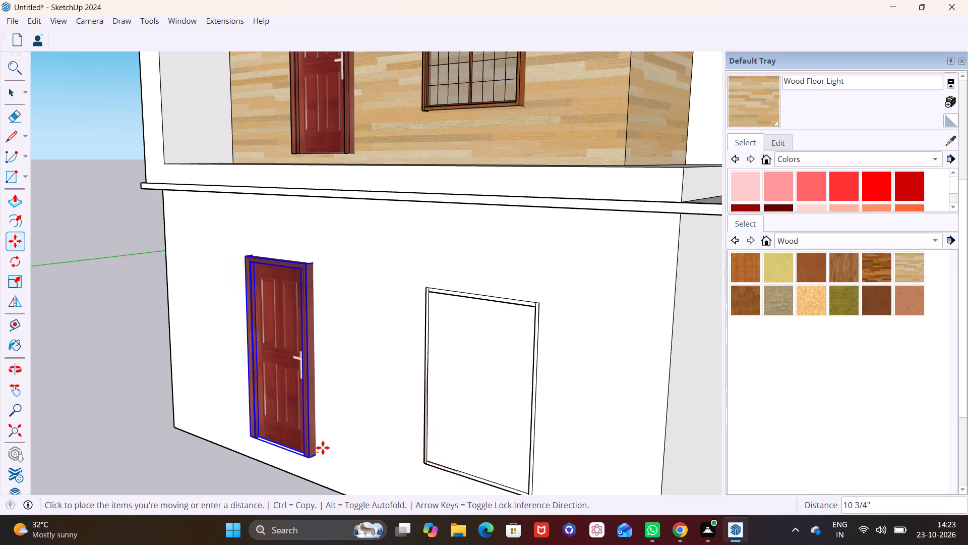
{"action": "left_click", "coordinate": [367, 471]}
{"action": "scroll", "coordinate": [401, 413], "scroll_direction": "down", "scroll_amount": 4}
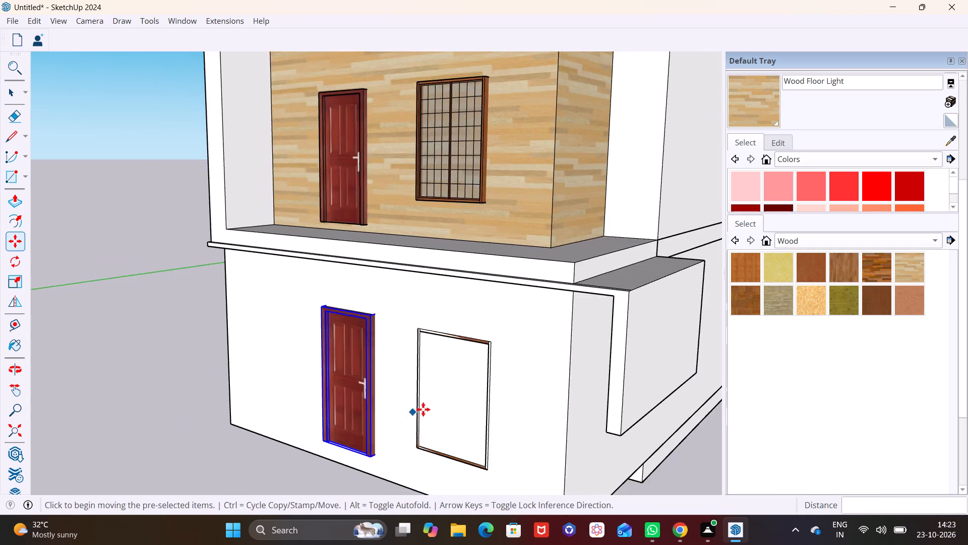
{"action": "middle_click_drag", "start_coordinate": [428, 405], "coordinate": [292, 427]}
{"action": "key", "text": "space"}
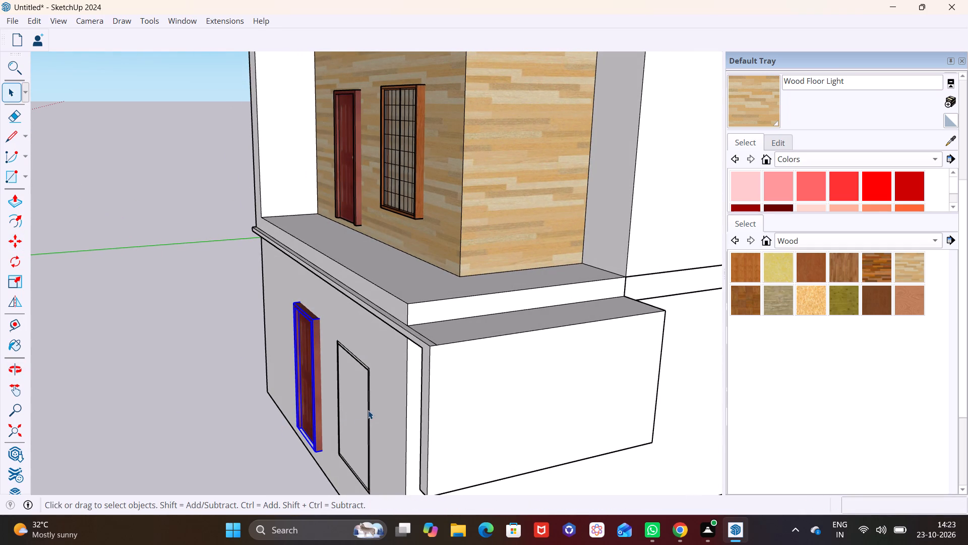
Move the embedded ground-floor window outward from the front wall by about 6 15/16".
{"action": "left_click", "coordinate": [368, 410]}
{"action": "scroll", "coordinate": [364, 438], "scroll_direction": "up", "scroll_amount": 4}
{"action": "middle_click_drag", "start_coordinate": [339, 441], "coordinate": [317, 366], "text": "shift"}
{"action": "key", "text": "m"}
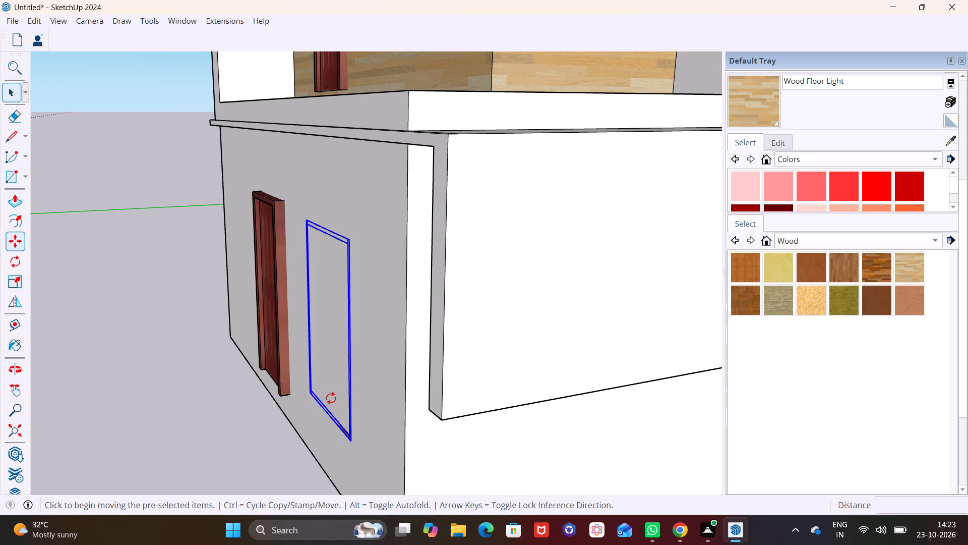
{"action": "left_click", "coordinate": [346, 437]}
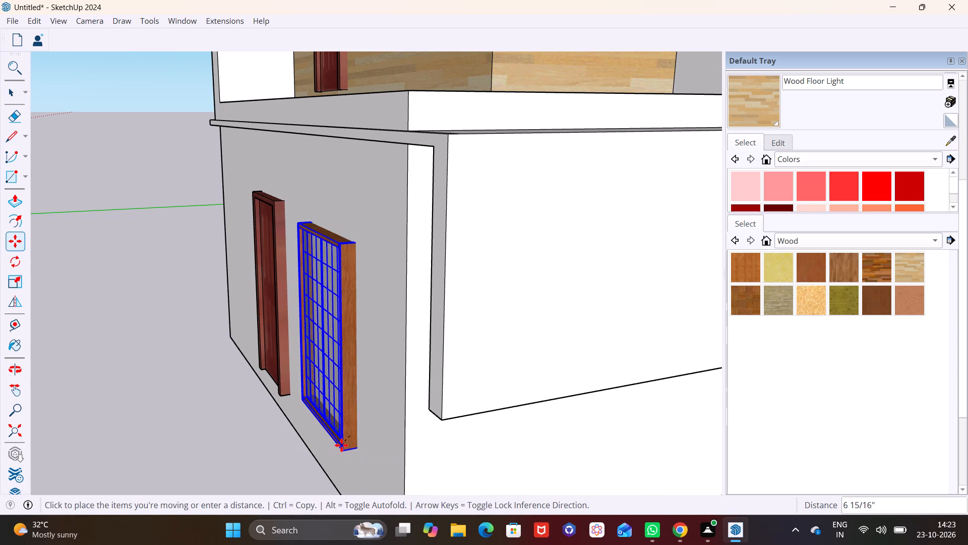
{"action": "left_click", "coordinate": [343, 443]}
{"action": "key", "text": "space"}
{"action": "left_click", "coordinate": [223, 434]}
Examine the placement of the door and window on the ground-floor front wall.
{"action": "scroll", "coordinate": [230, 421], "scroll_direction": "up", "scroll_amount": 1}
{"action": "scroll", "coordinate": [234, 421], "scroll_direction": "down", "scroll_amount": 1}
{"action": "middle_click_drag", "start_coordinate": [253, 422], "coordinate": [368, 409]}
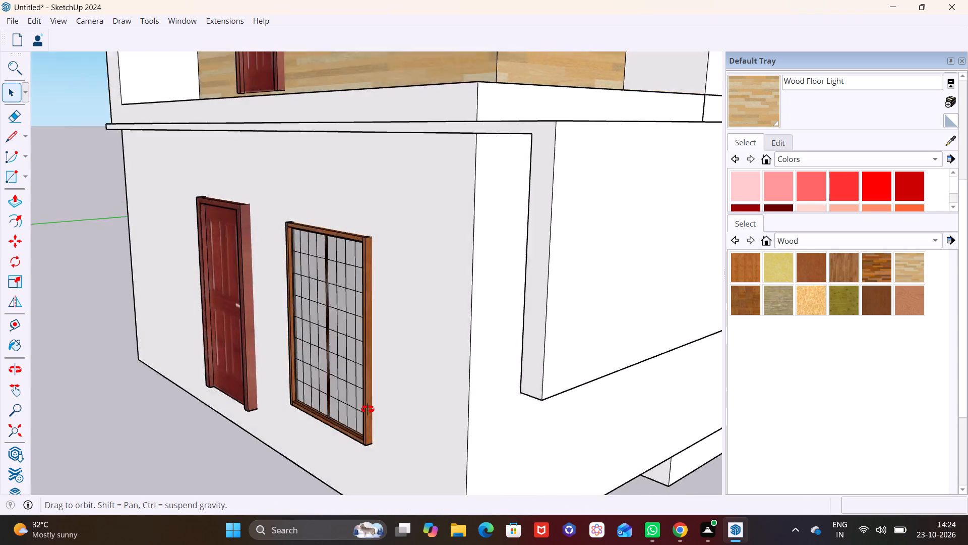
{"action": "middle_click_drag", "start_coordinate": [368, 409], "coordinate": [445, 392]}
{"action": "scroll", "coordinate": [209, 380], "scroll_direction": "down", "scroll_amount": 7}
{"action": "middle_click_drag", "start_coordinate": [225, 391], "coordinate": [345, 371]}
{"action": "scroll", "coordinate": [186, 358], "scroll_direction": "down", "scroll_amount": 1}
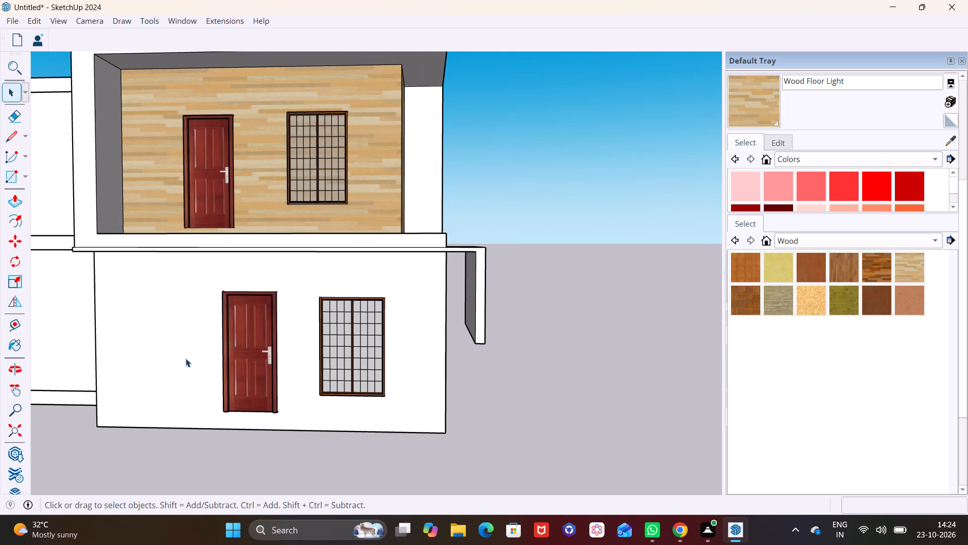
{"action": "middle_click_drag", "start_coordinate": [224, 358], "coordinate": [253, 361], "text": "shift"}
Load the Simple Glass Window model from the 3D Warehouse glass window results and place it on the ground-floor front wall beside the door.
{"action": "left_click", "coordinate": [173, 23]}
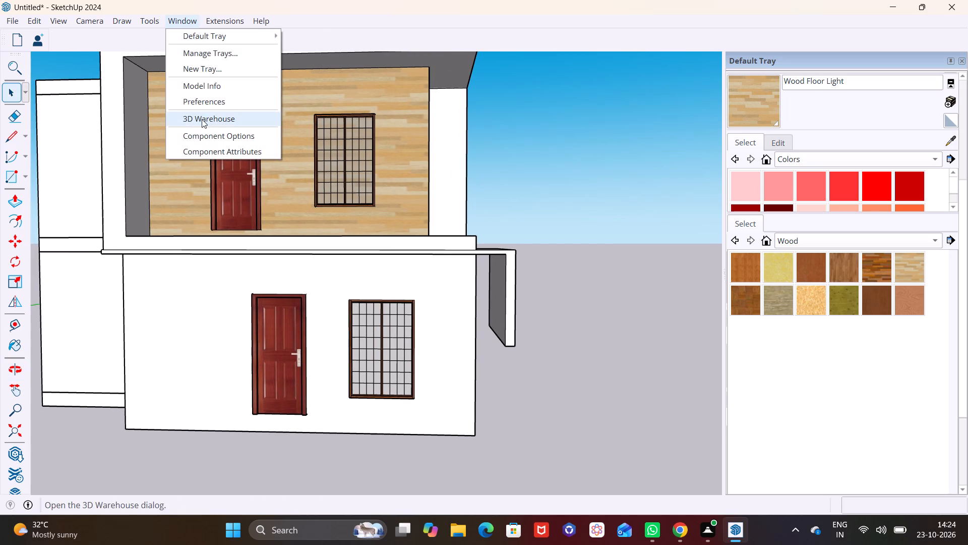
{"action": "left_click", "coordinate": [204, 120]}
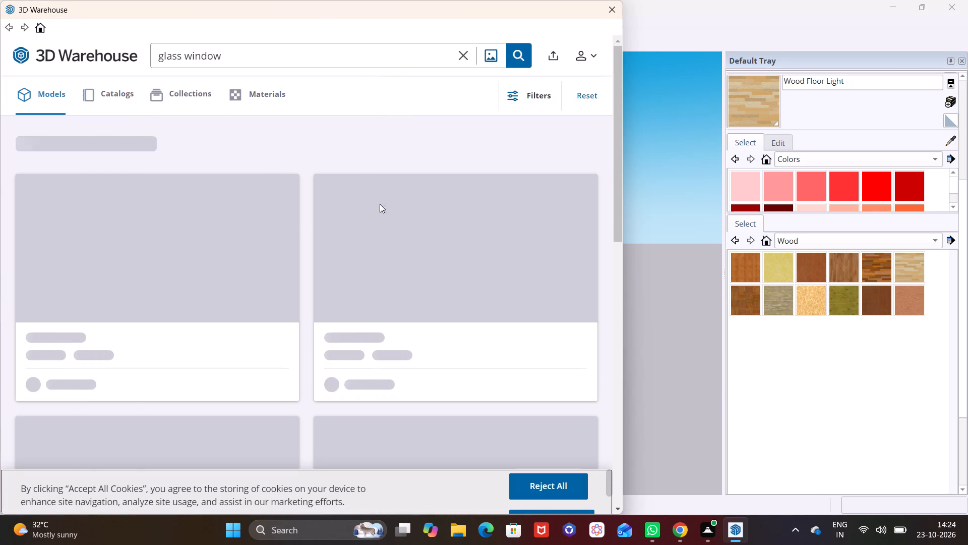
{"action": "double_click", "coordinate": [620, 509]}
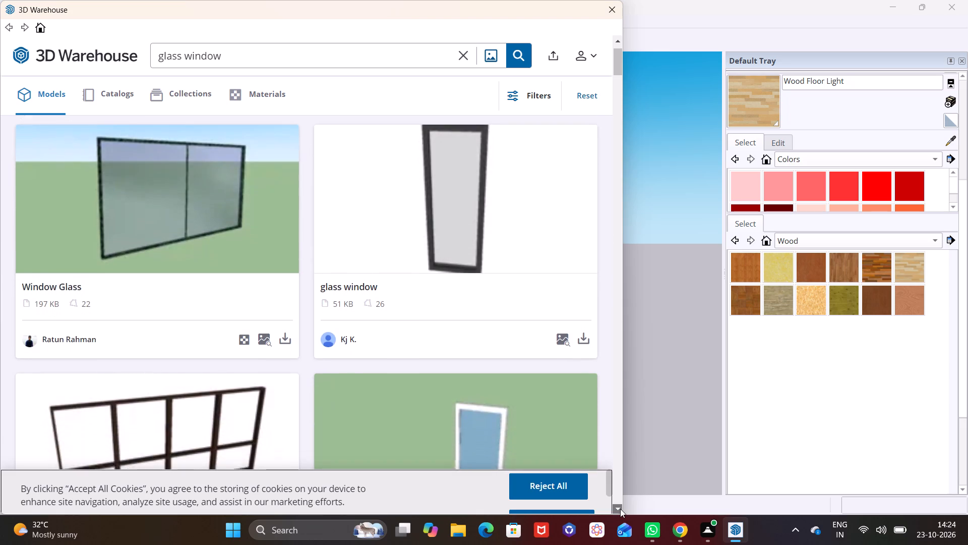
{"action": "left_click", "coordinate": [621, 509]}
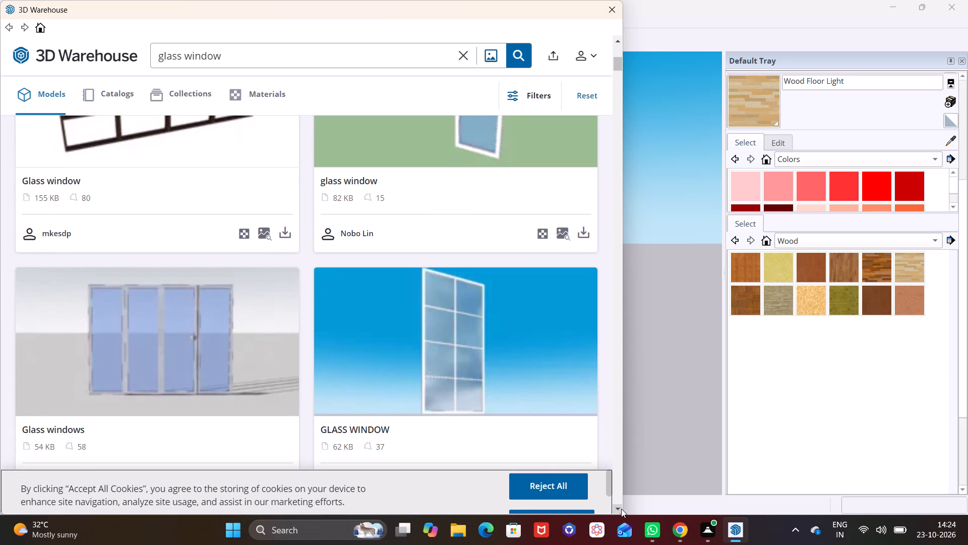
{"action": "left_click", "coordinate": [621, 509]}
{"action": "left_click", "coordinate": [621, 509]}
{"action": "left_click", "coordinate": [621, 509]}
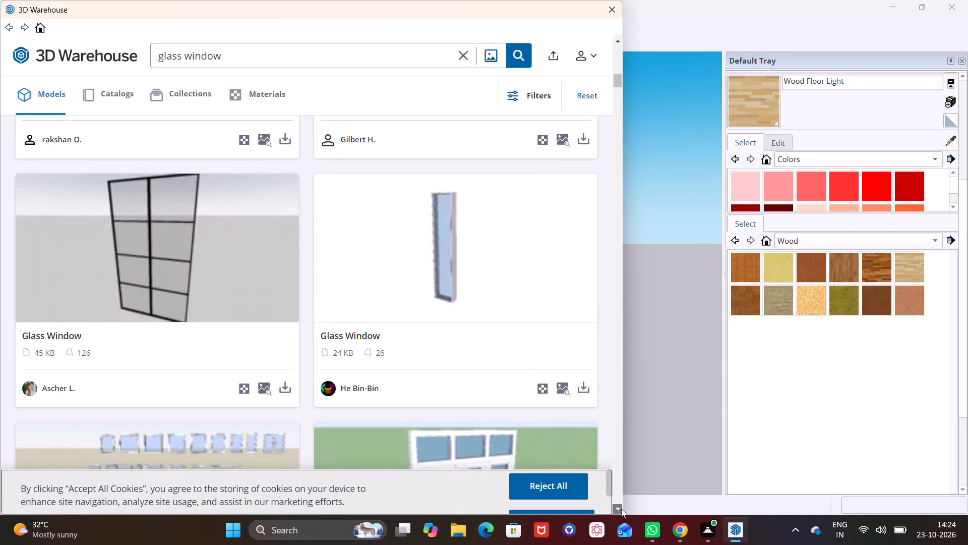
{"action": "left_click", "coordinate": [621, 509]}
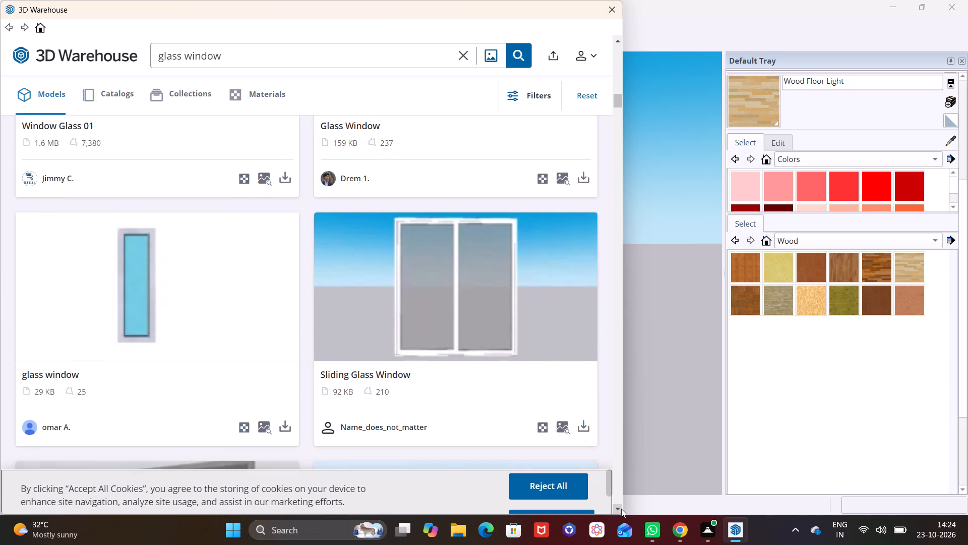
{"action": "left_click", "coordinate": [621, 509]}
{"action": "left_click", "coordinate": [621, 509]}
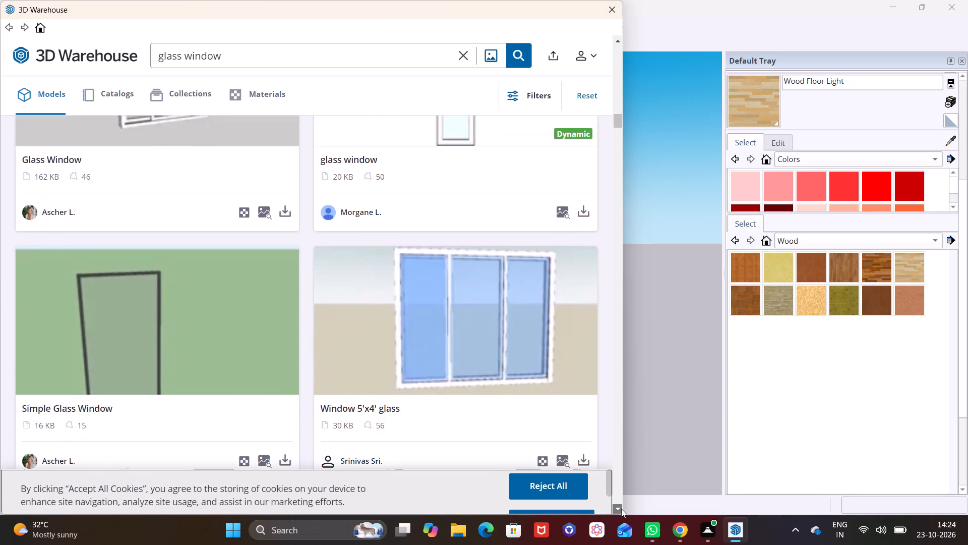
{"action": "left_click", "coordinate": [621, 509]}
{"action": "left_click", "coordinate": [282, 362]}
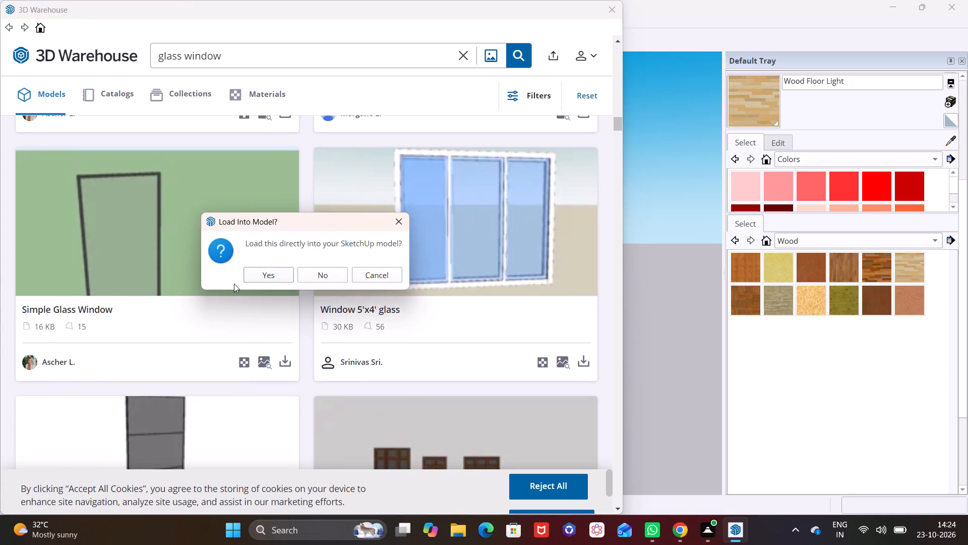
{"action": "left_click", "coordinate": [269, 274]}
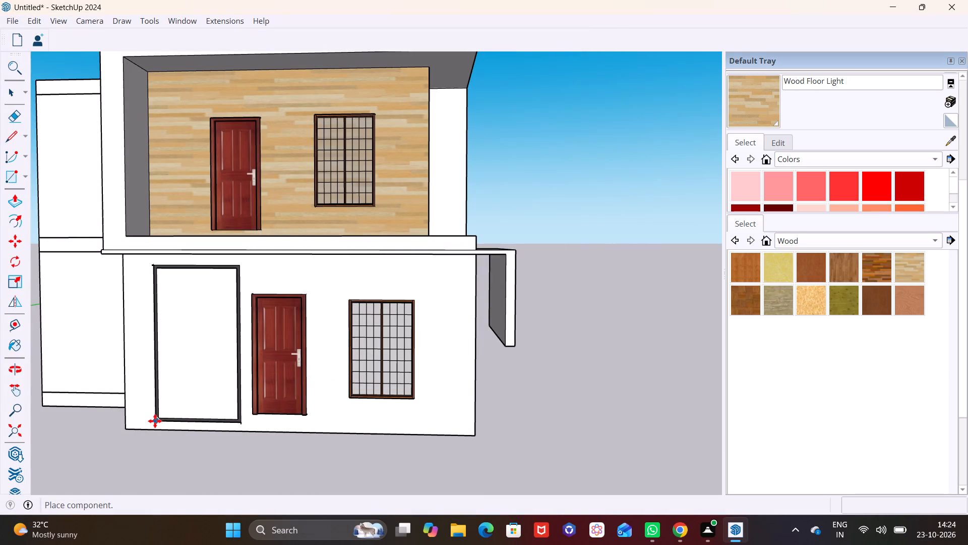
{"action": "left_click", "coordinate": [153, 421]}
Scale the glass window down uniformly to roughly half its size, keeping its lower corner nearest the door fixed.
{"action": "left_click", "coordinate": [6, 282]}
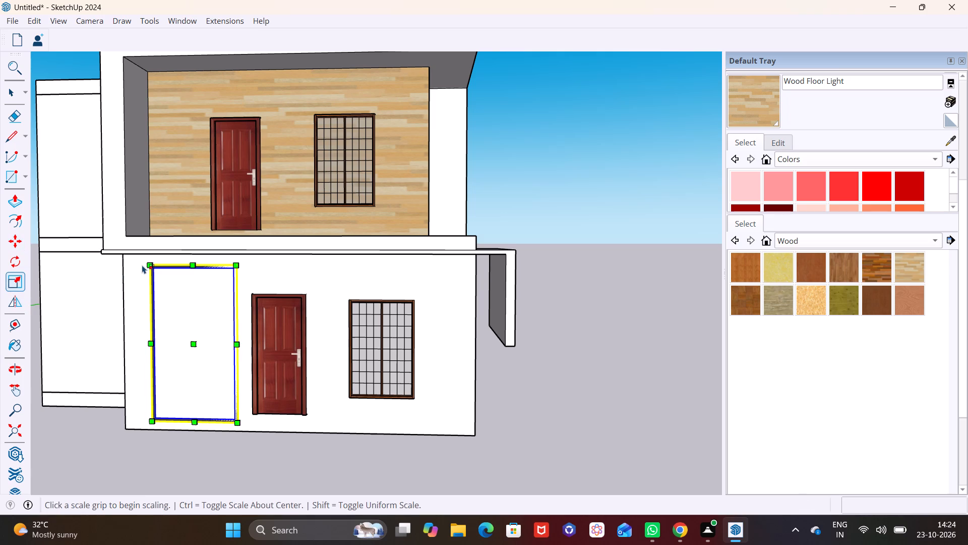
{"action": "left_click", "coordinate": [148, 264]}
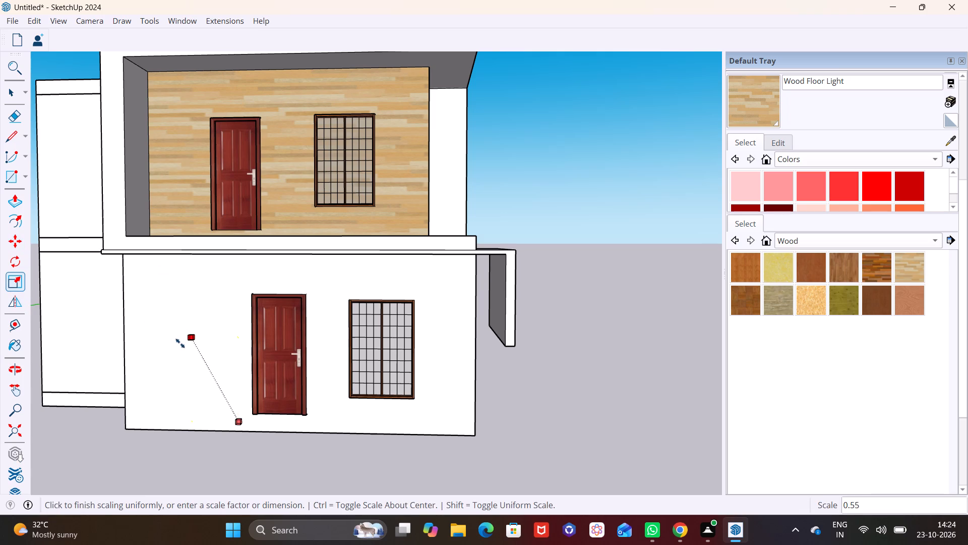
{"action": "left_click", "coordinate": [169, 357]}
Move the scaled glass window away from the door and raise it about 1' up the front wall.
{"action": "middle_click_drag", "start_coordinate": [213, 359], "coordinate": [101, 383]}
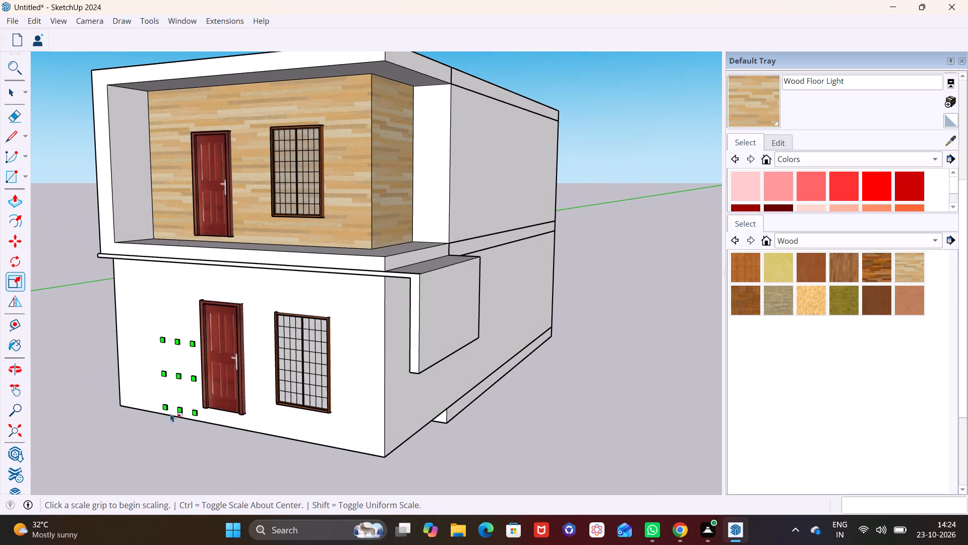
{"action": "left_click", "coordinate": [12, 241]}
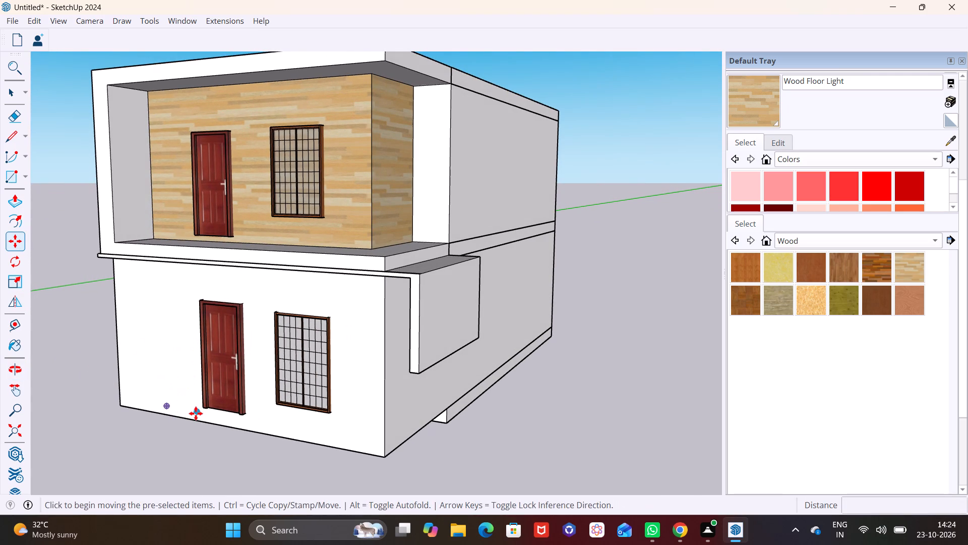
{"action": "left_click", "coordinate": [196, 413]}
{"action": "left_click", "coordinate": [172, 387]}
{"action": "scroll", "coordinate": [153, 361], "scroll_direction": "up", "scroll_amount": 6}
{"action": "middle_click_drag", "start_coordinate": [198, 367], "coordinate": [169, 382]}
{"action": "scroll", "coordinate": [175, 323], "scroll_direction": "up", "scroll_amount": 2}
{"action": "left_click", "coordinate": [177, 282]}
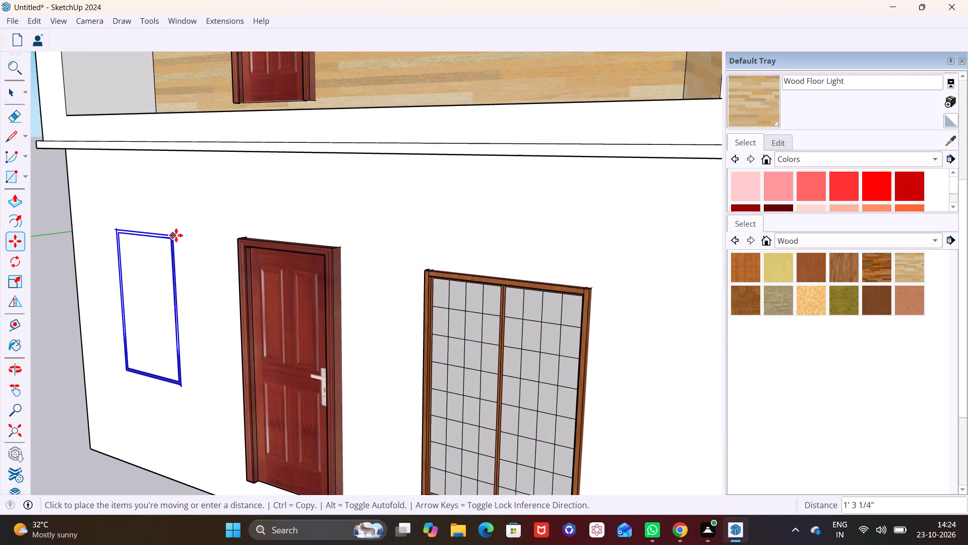
{"action": "left_click", "coordinate": [177, 238]}
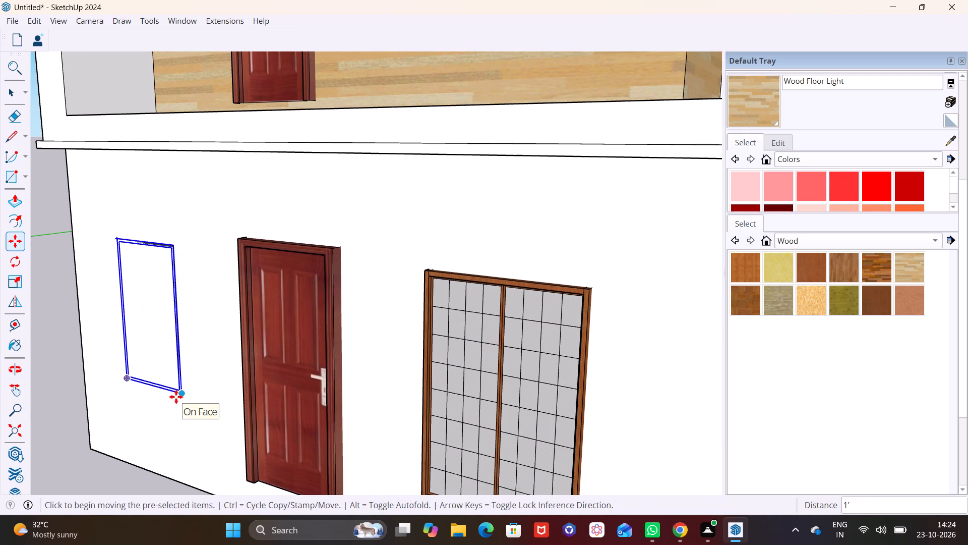
Move the glass window outward from the front wall by about 3 3/4" so its glass pane clears the wall.
{"action": "left_click", "coordinate": [175, 394]}
{"action": "left_click", "coordinate": [173, 398]}
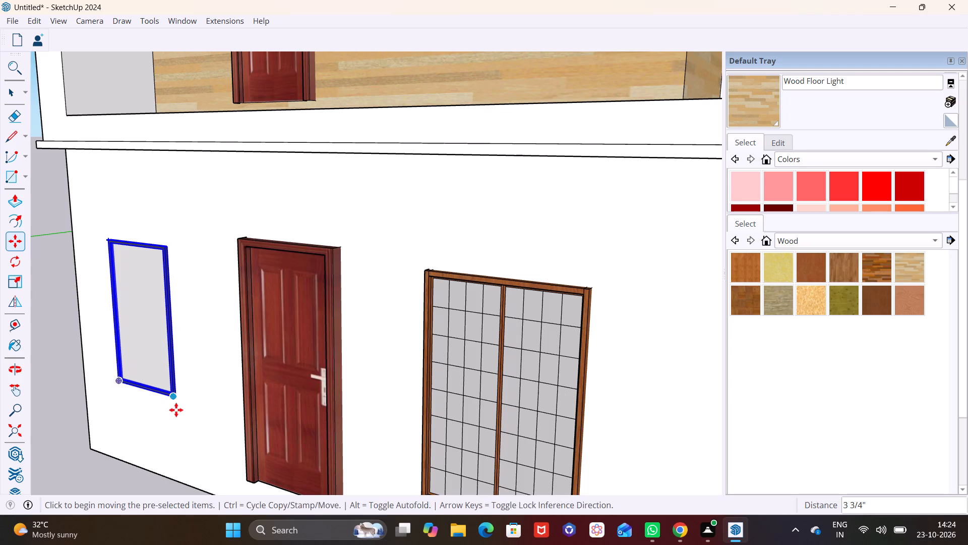
{"action": "key", "text": "space"}
{"action": "left_click", "coordinate": [178, 420]}
Examine the front facade and overall massing with the glass window placed beside the ground-floor door.
{"action": "middle_click_drag", "start_coordinate": [195, 410], "coordinate": [280, 429]}
{"action": "scroll", "coordinate": [280, 429], "scroll_direction": "down", "scroll_amount": 8}
{"action": "middle_click_drag", "start_coordinate": [336, 448], "coordinate": [406, 411]}
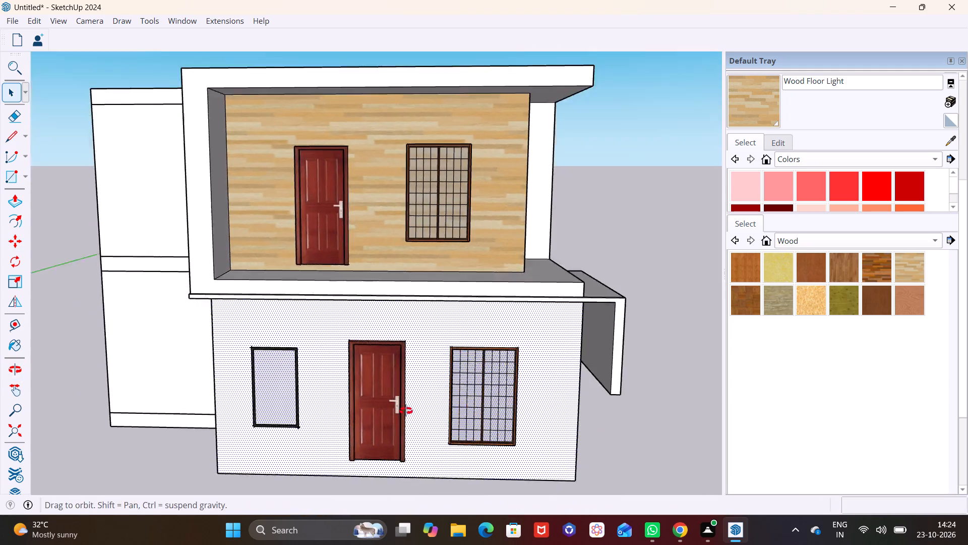
{"action": "middle_click_drag", "start_coordinate": [406, 411], "coordinate": [427, 368]}
{"action": "scroll", "coordinate": [363, 409], "scroll_direction": "down", "scroll_amount": 4}
{"action": "middle_click_drag", "start_coordinate": [363, 409], "coordinate": [330, 400], "text": "shift"}
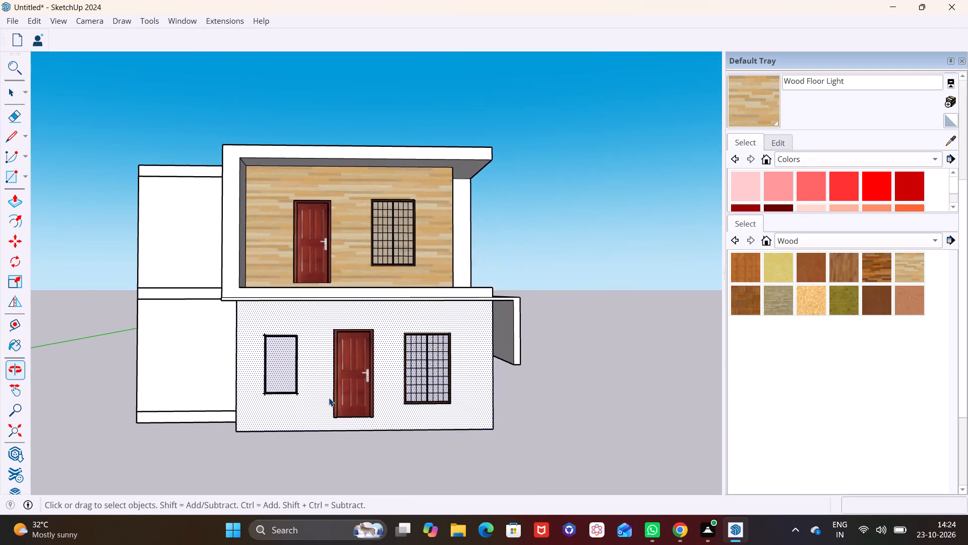
{"action": "middle_click_drag", "start_coordinate": [329, 398], "coordinate": [333, 420]}
{"action": "key", "text": "space"}
{"action": "left_click", "coordinate": [567, 440]}
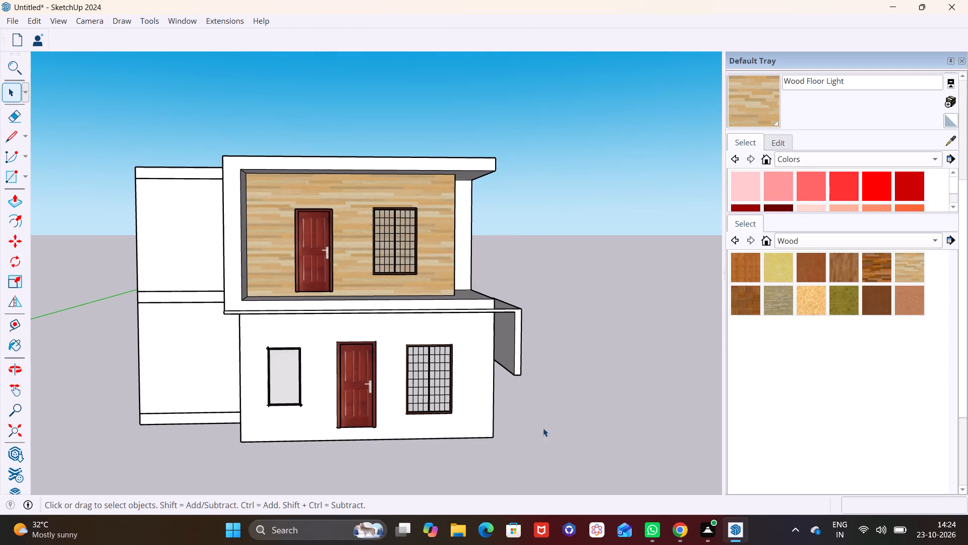
{"action": "middle_click_drag", "start_coordinate": [439, 405], "coordinate": [298, 430]}
{"action": "scroll", "coordinate": [292, 423], "scroll_direction": "down", "scroll_amount": 3}
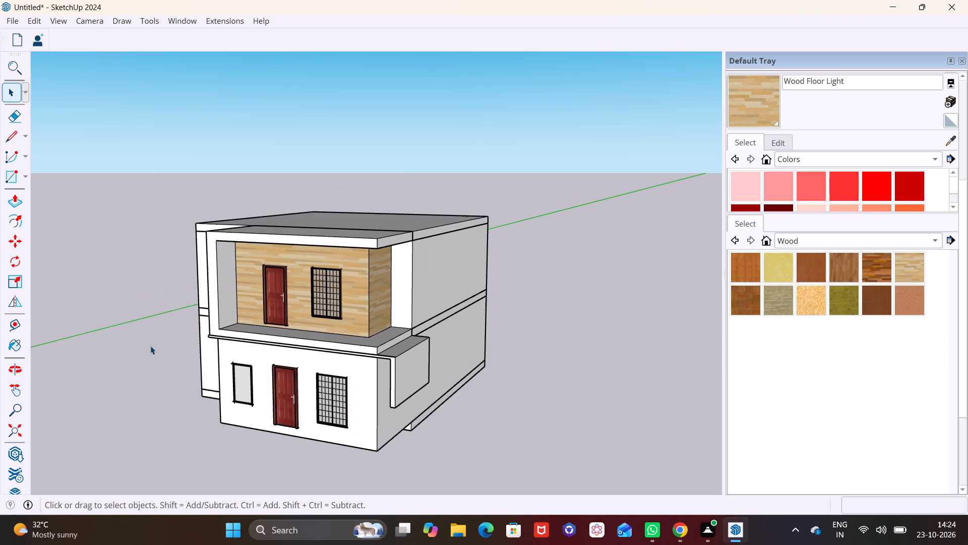
{"action": "middle_click_drag", "start_coordinate": [239, 359], "coordinate": [294, 315]}
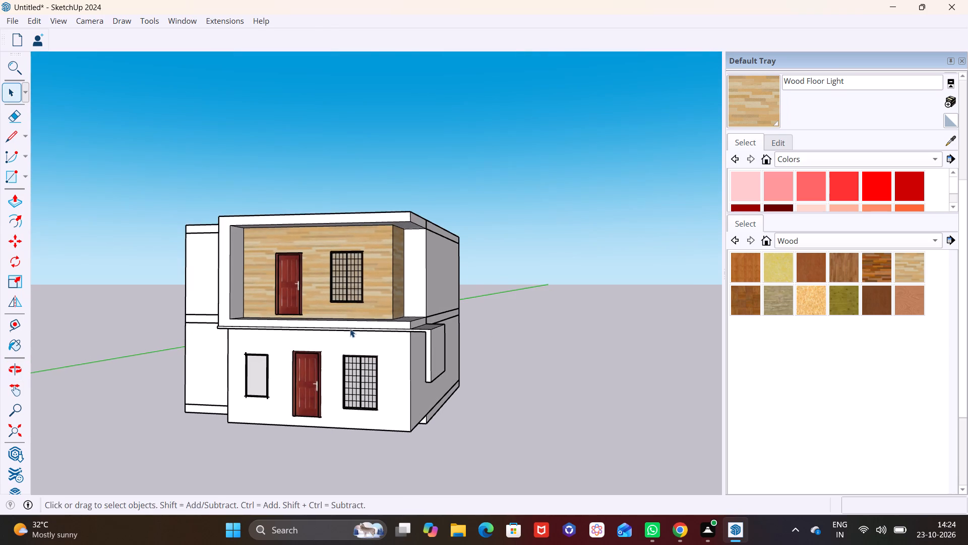
Draw a line about 2 15/16" long across the ledge slab's top strip, from the upper box's corner to the slab's front edge.
{"action": "middle_click_drag", "start_coordinate": [350, 329], "coordinate": [295, 421]}
{"action": "scroll", "coordinate": [395, 373], "scroll_direction": "up", "scroll_amount": 6}
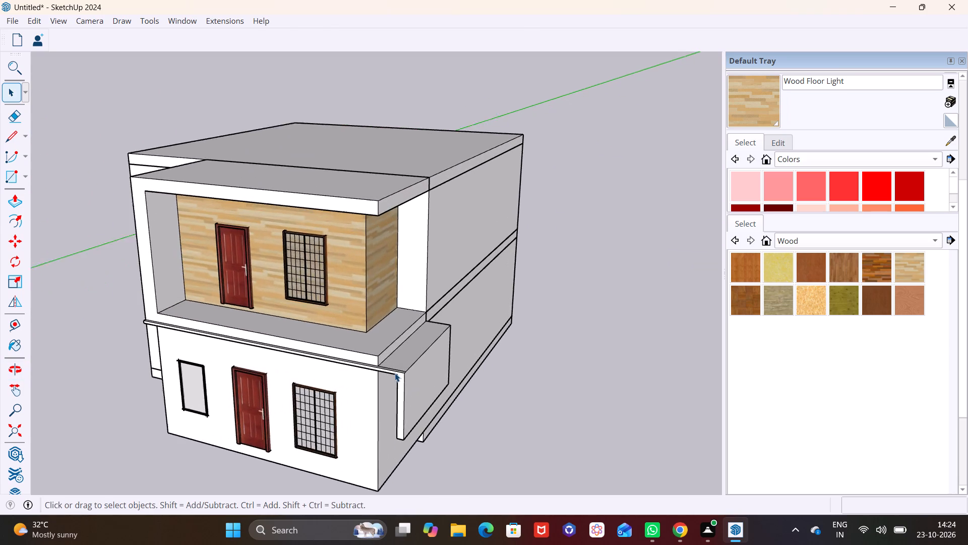
{"action": "scroll", "coordinate": [395, 373], "scroll_direction": "up", "scroll_amount": 7}
{"action": "scroll", "coordinate": [351, 351], "scroll_direction": "up", "scroll_amount": 4}
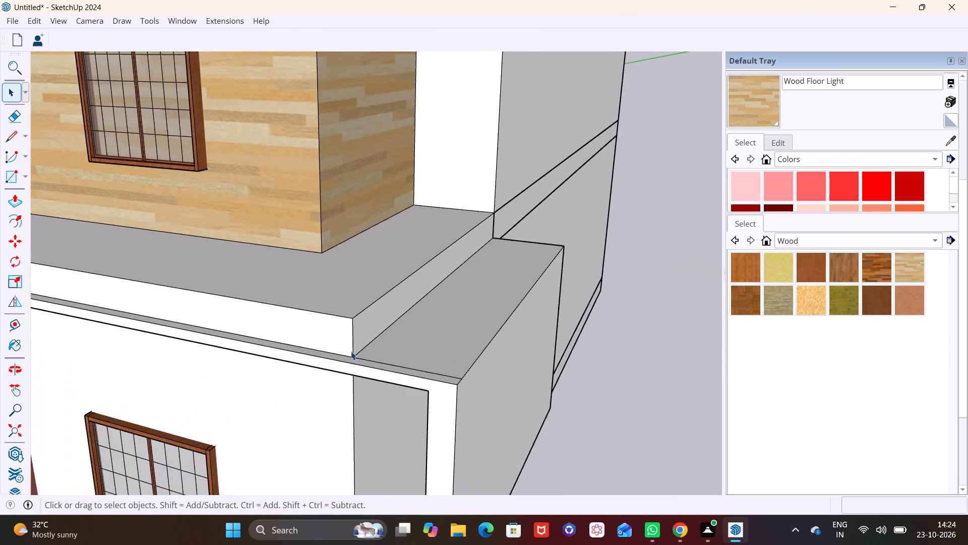
{"action": "scroll", "coordinate": [351, 351], "scroll_direction": "up", "scroll_amount": 4}
{"action": "left_click", "coordinate": [12, 143]}
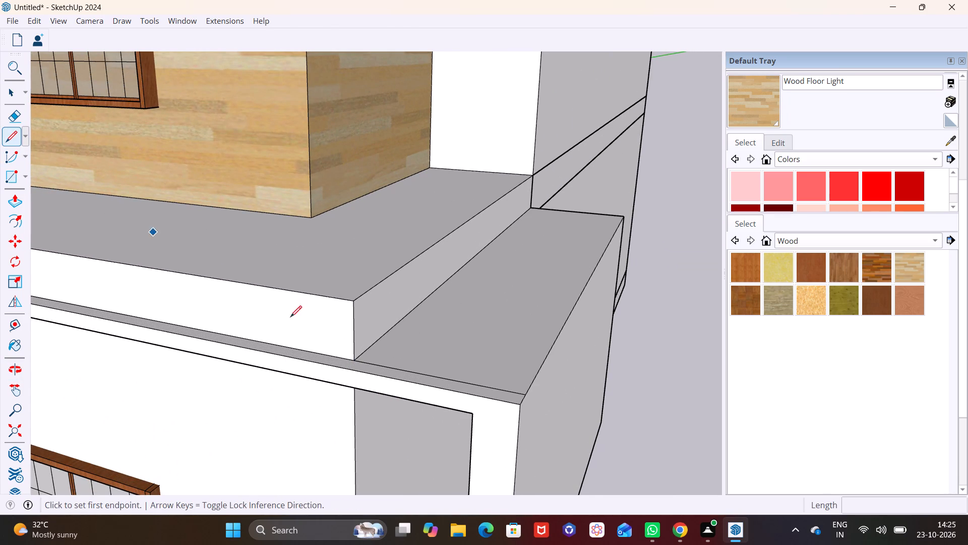
{"action": "left_click", "coordinate": [354, 360]}
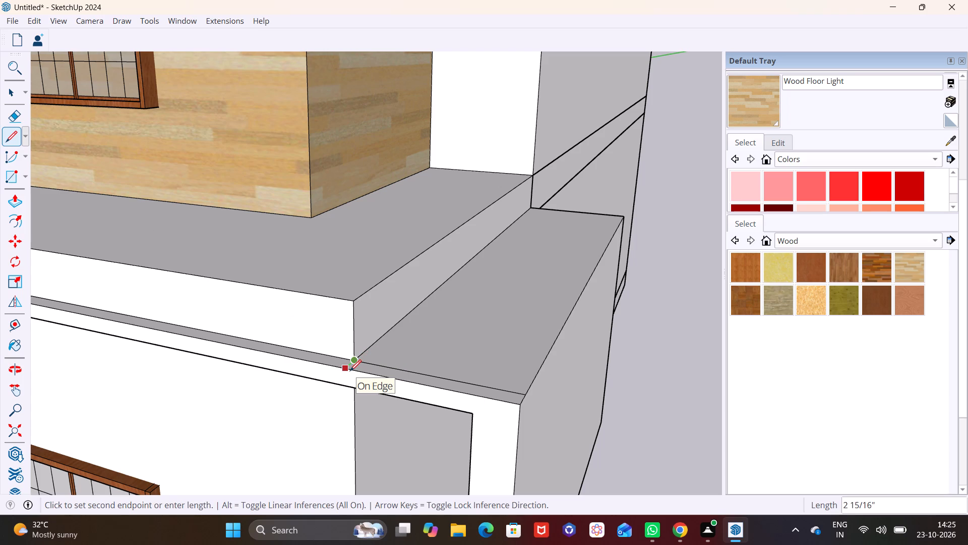
{"action": "left_click", "coordinate": [350, 371]}
Draw dividing lines across the ledge slab's underside and front face at the wall corner to separate the side-panel portion.
{"action": "middle_click_drag", "start_coordinate": [357, 384], "coordinate": [381, 274]}
{"action": "left_click", "coordinate": [374, 270]}
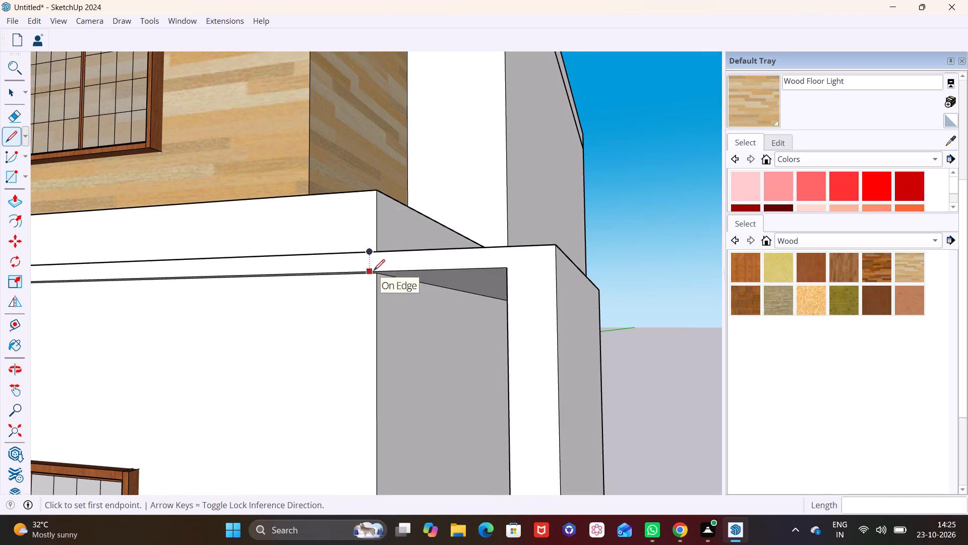
{"action": "middle_click_drag", "start_coordinate": [384, 282], "coordinate": [396, 206]}
{"action": "scroll", "coordinate": [396, 208], "scroll_direction": "up", "scroll_amount": 7}
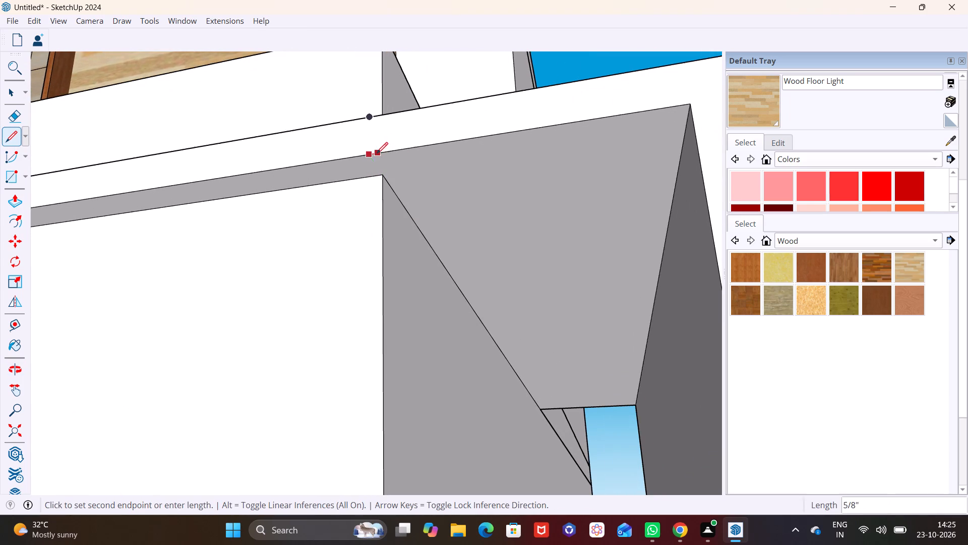
{"action": "left_click", "coordinate": [381, 171]}
{"action": "left_click", "coordinate": [368, 154]}
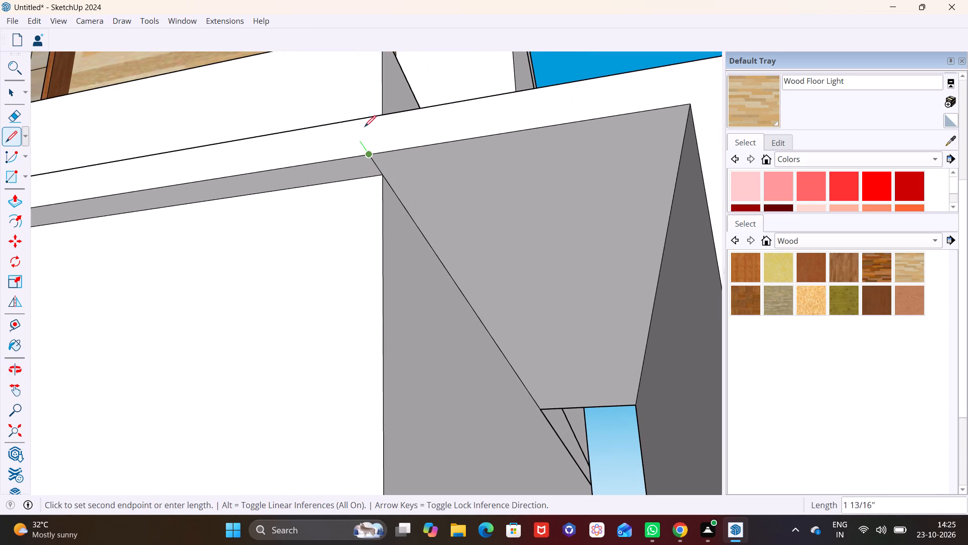
{"action": "left_click", "coordinate": [368, 115]}
{"action": "key", "text": "space"}
Paint the front face, top strip and top surface of the separated side-panel portion with the Wood Floor material.
{"action": "scroll", "coordinate": [366, 202], "scroll_direction": "down", "scroll_amount": 2}
{"action": "middle_click_drag", "start_coordinate": [369, 223], "coordinate": [317, 405]}
{"action": "scroll", "coordinate": [484, 229], "scroll_direction": "down", "scroll_amount": 4}
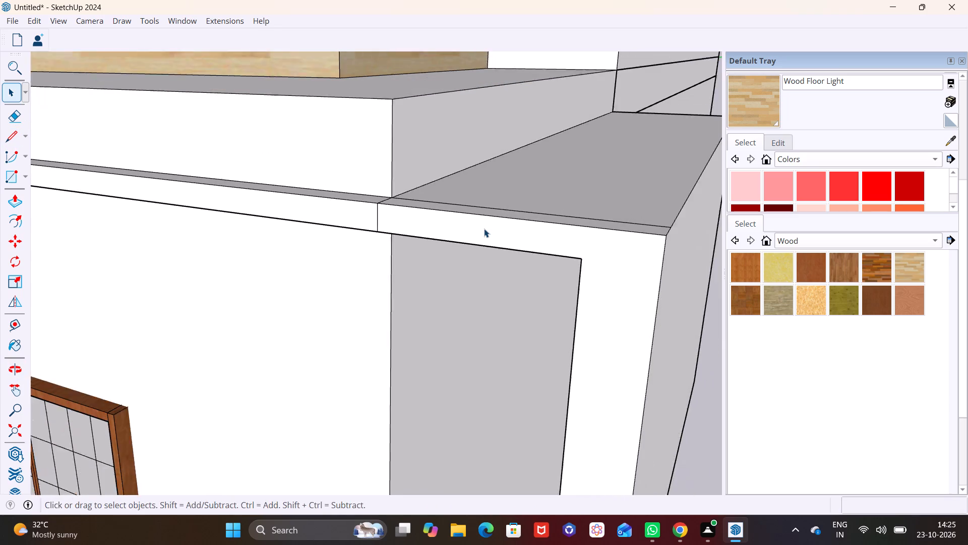
{"action": "middle_click_drag", "start_coordinate": [484, 229], "coordinate": [406, 372]}
{"action": "left_click", "coordinate": [459, 249]}
{"action": "left_click", "coordinate": [439, 260]}
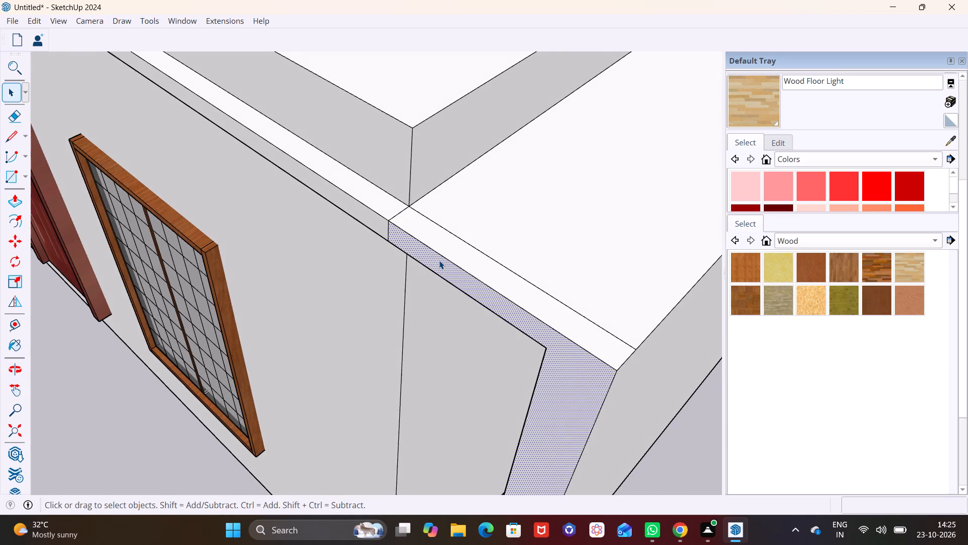
{"action": "scroll", "coordinate": [439, 260], "scroll_direction": "down", "scroll_amount": 2}
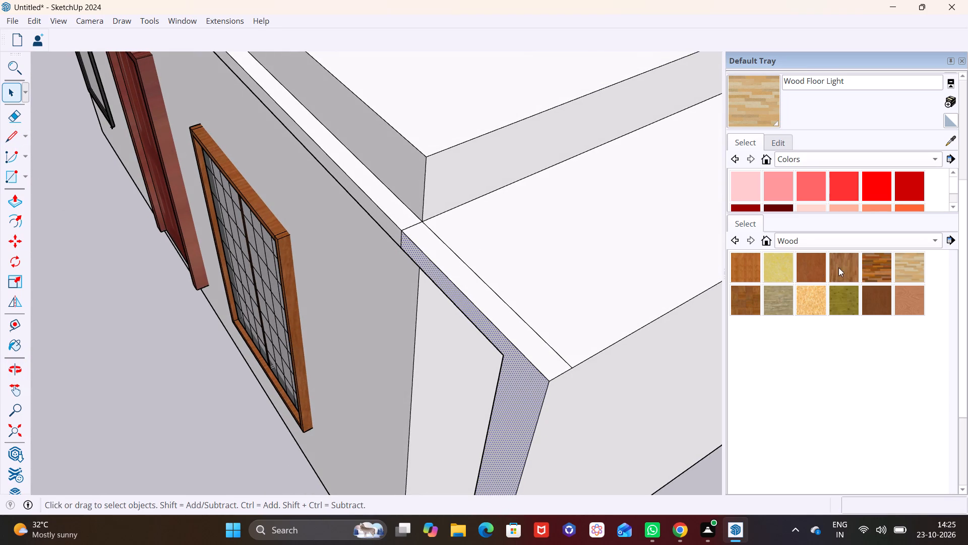
{"action": "left_click", "coordinate": [838, 267]}
{"action": "left_click", "coordinate": [477, 293]}
{"action": "left_click", "coordinate": [469, 309]}
{"action": "left_click", "coordinate": [552, 291]}
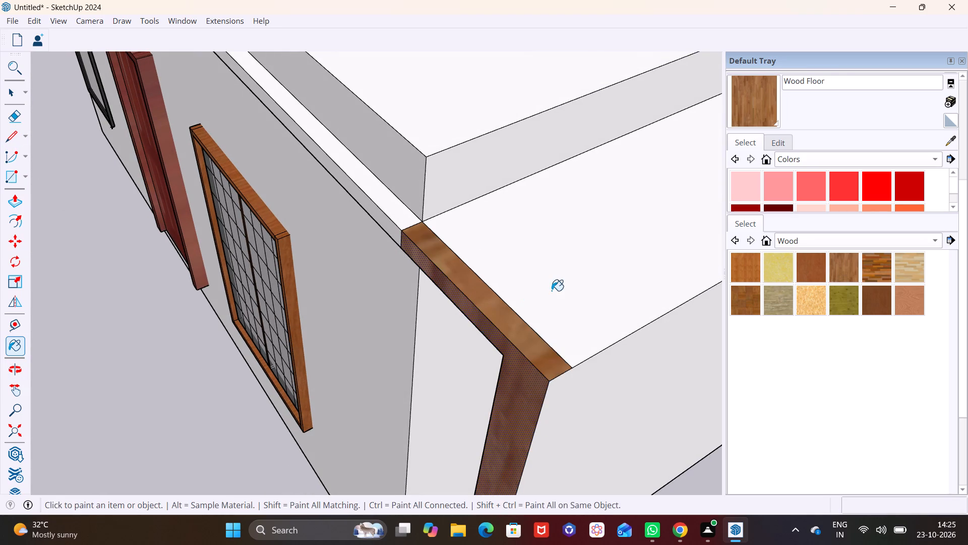
Paint the outer face of the hanging side panel with the Wood Floor material.
{"action": "scroll", "coordinate": [542, 299], "scroll_direction": "down", "scroll_amount": 4}
{"action": "middle_click_drag", "start_coordinate": [570, 386], "coordinate": [602, 273]}
{"action": "left_click", "coordinate": [593, 306]}
{"action": "scroll", "coordinate": [582, 321], "scroll_direction": "down", "scroll_amount": 7}
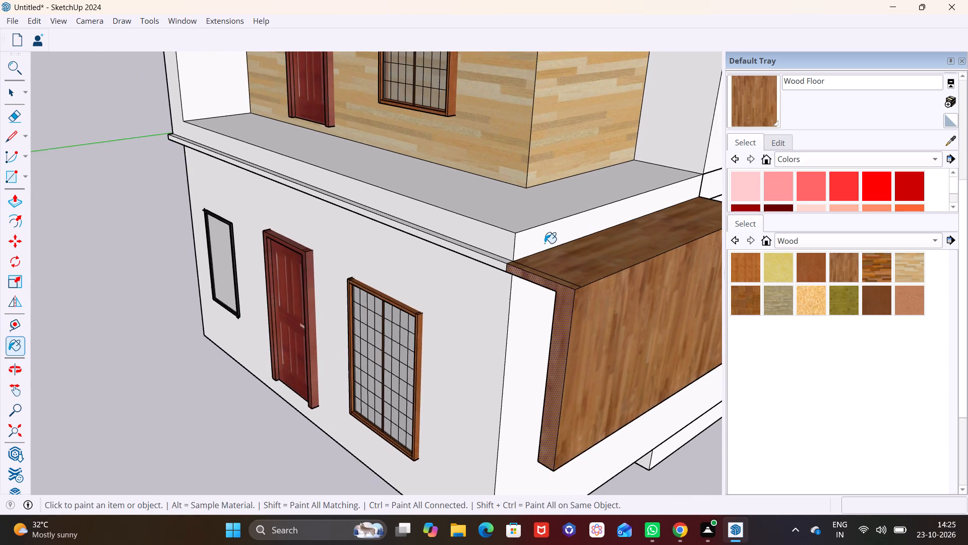
{"action": "key", "text": "space"}
{"action": "left_click", "coordinate": [196, 277]}
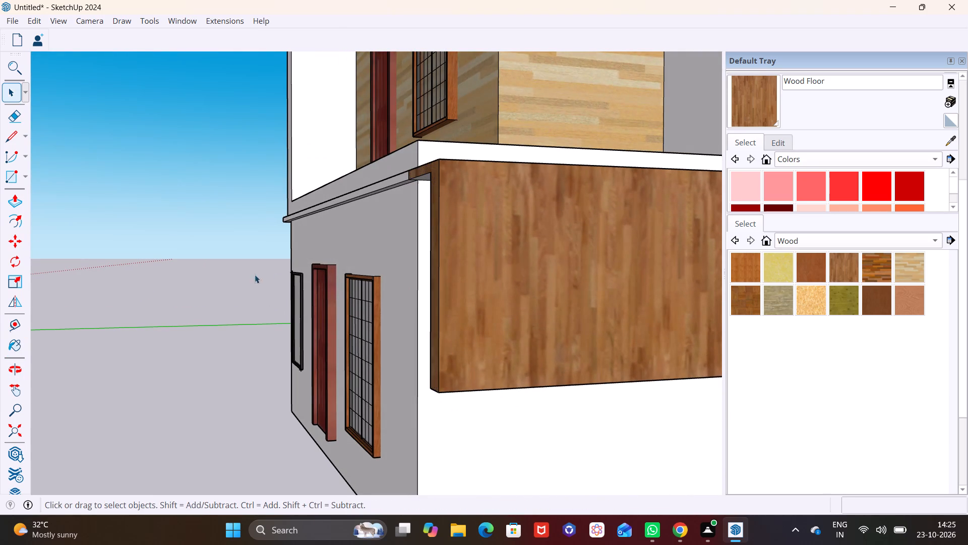
{"action": "middle_click_drag", "start_coordinate": [332, 257], "coordinate": [513, 281]}
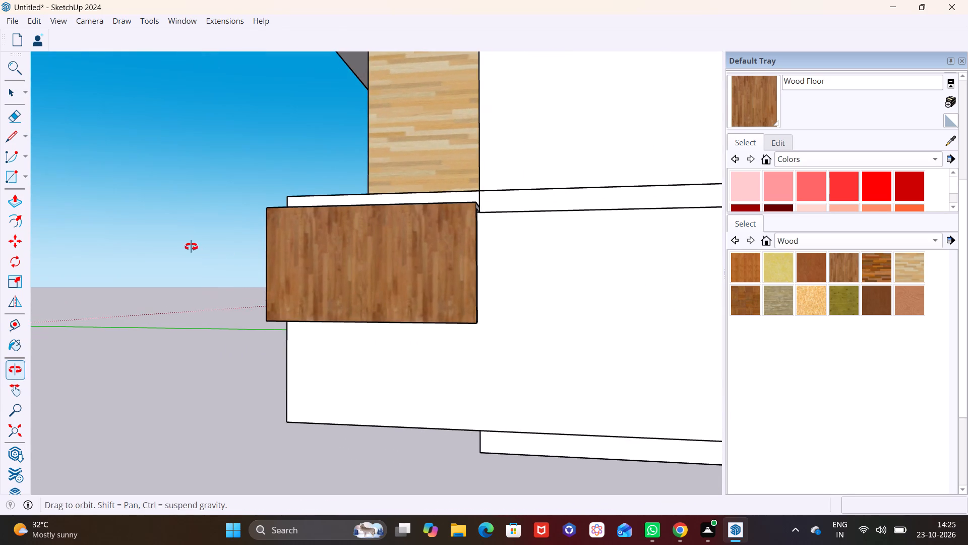
Push/Pull the hanging side panel's bottom face down about 5' 1/8" to the base edge of the building wall.
{"action": "scroll", "coordinate": [413, 140], "scroll_direction": "up", "scroll_amount": 3}
{"action": "left_click", "coordinate": [434, 196]}
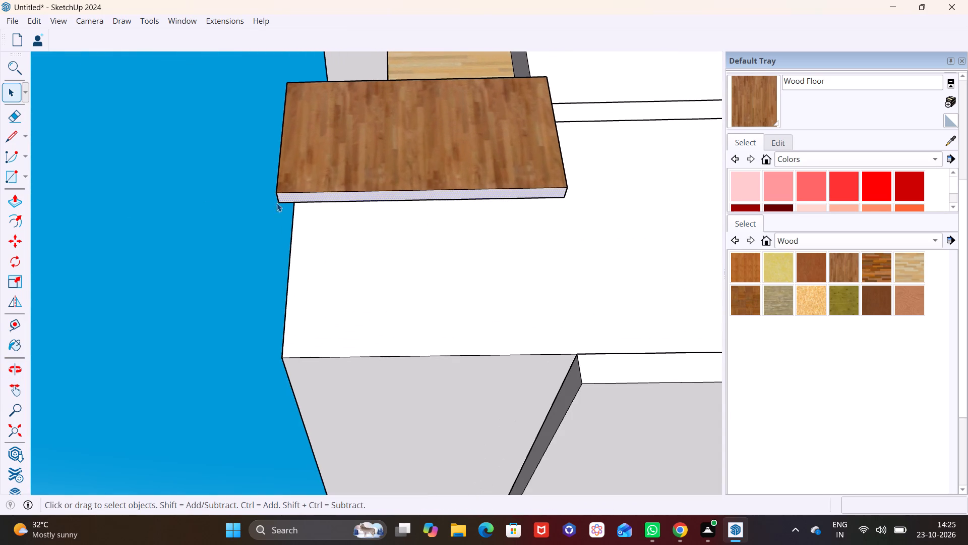
{"action": "left_click", "coordinate": [14, 196]}
{"action": "left_click", "coordinate": [359, 198]}
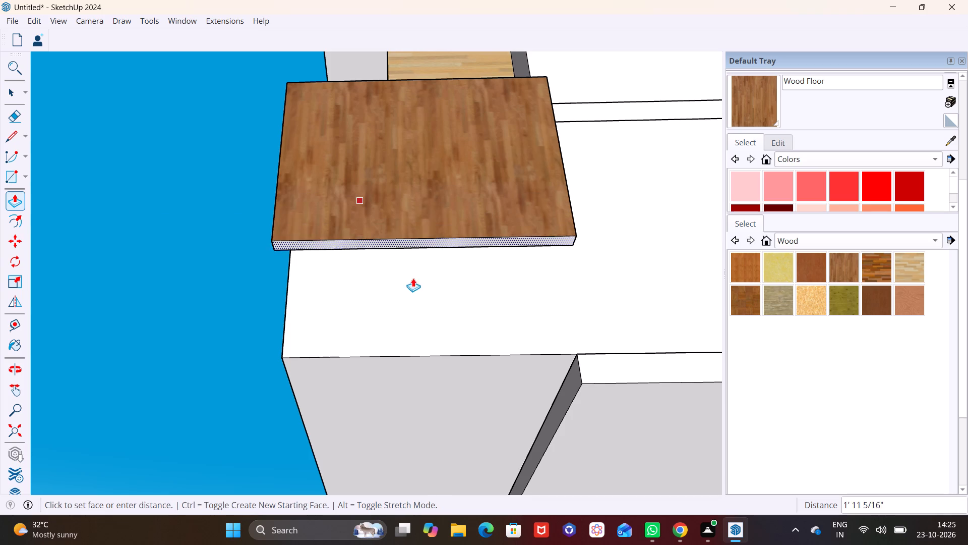
{"action": "left_click", "coordinate": [627, 352]}
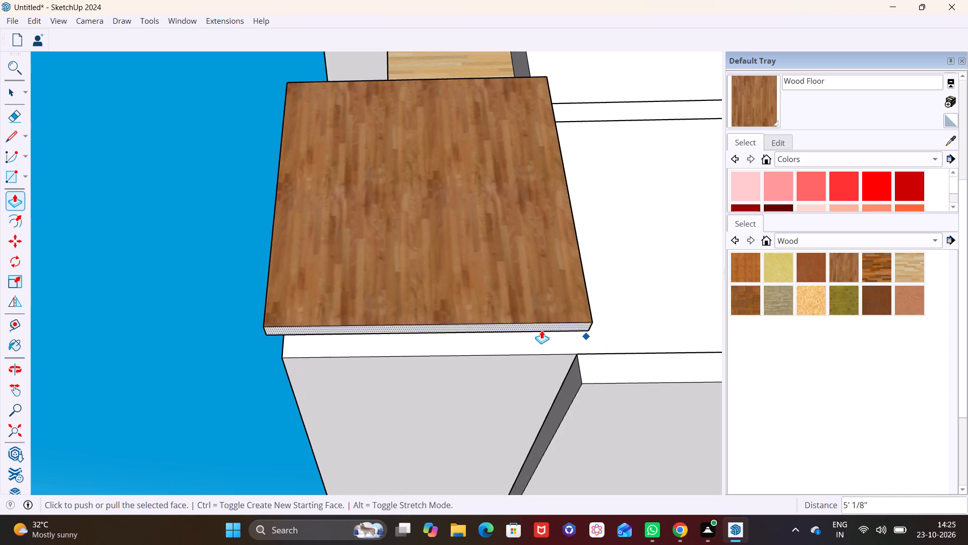
Paint the side panel's ledge underside, inner face and narrow rear edge with the Wood Floor material.
{"action": "middle_click_drag", "start_coordinate": [295, 191], "coordinate": [568, 294]}
{"action": "scroll", "coordinate": [546, 285], "scroll_direction": "down", "scroll_amount": 3}
{"action": "middle_click_drag", "start_coordinate": [543, 292], "coordinate": [636, 349]}
{"action": "scroll", "coordinate": [605, 260], "scroll_direction": "up", "scroll_amount": 2}
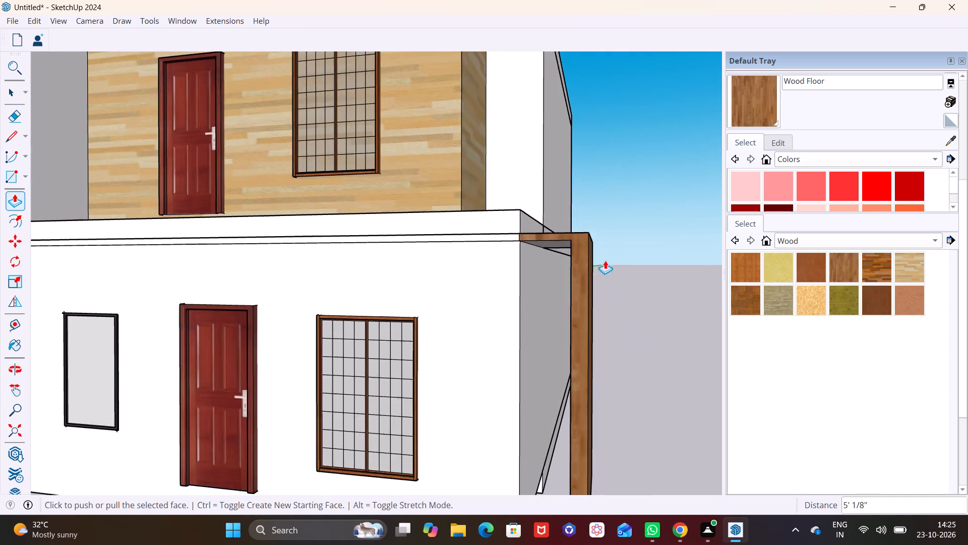
{"action": "scroll", "coordinate": [605, 260], "scroll_direction": "up", "scroll_amount": 4}
{"action": "middle_click_drag", "start_coordinate": [588, 260], "coordinate": [611, 194]}
{"action": "left_click", "coordinate": [751, 112]}
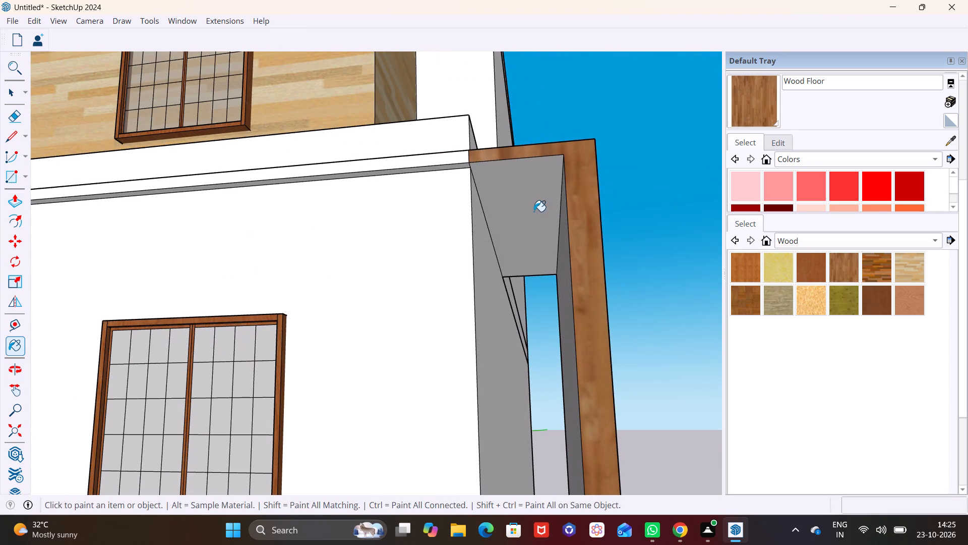
{"action": "left_click", "coordinate": [533, 211]}
{"action": "left_click", "coordinate": [564, 283]}
{"action": "middle_click_drag", "start_coordinate": [582, 268], "coordinate": [186, 331]}
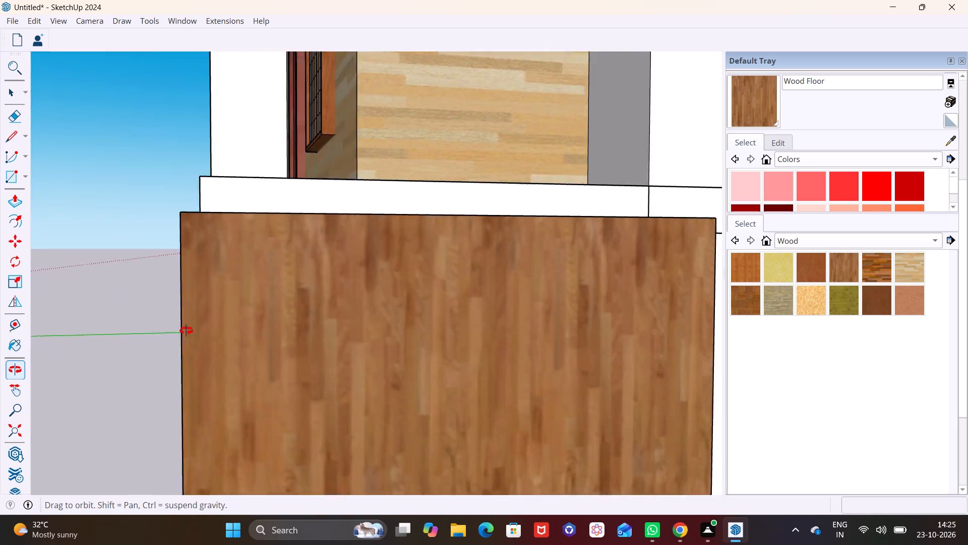
{"action": "middle_click_drag", "start_coordinate": [186, 331], "coordinate": [153, 326]}
{"action": "middle_click_drag", "start_coordinate": [559, 304], "coordinate": [335, 316]}
{"action": "left_click", "coordinate": [446, 280]}
Inspect the wood-finished side panel and the building front from several angles.
{"action": "scroll", "coordinate": [451, 260], "scroll_direction": "down", "scroll_amount": 4}
{"action": "middle_click", "coordinate": [451, 271]}
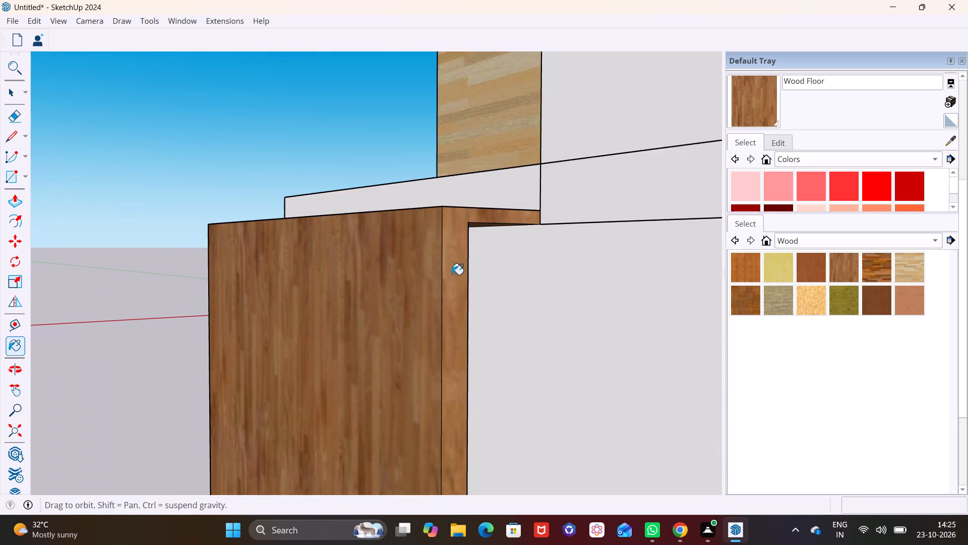
{"action": "scroll", "coordinate": [452, 275], "scroll_direction": "down", "scroll_amount": 7}
{"action": "middle_click_drag", "start_coordinate": [289, 279], "coordinate": [534, 354]}
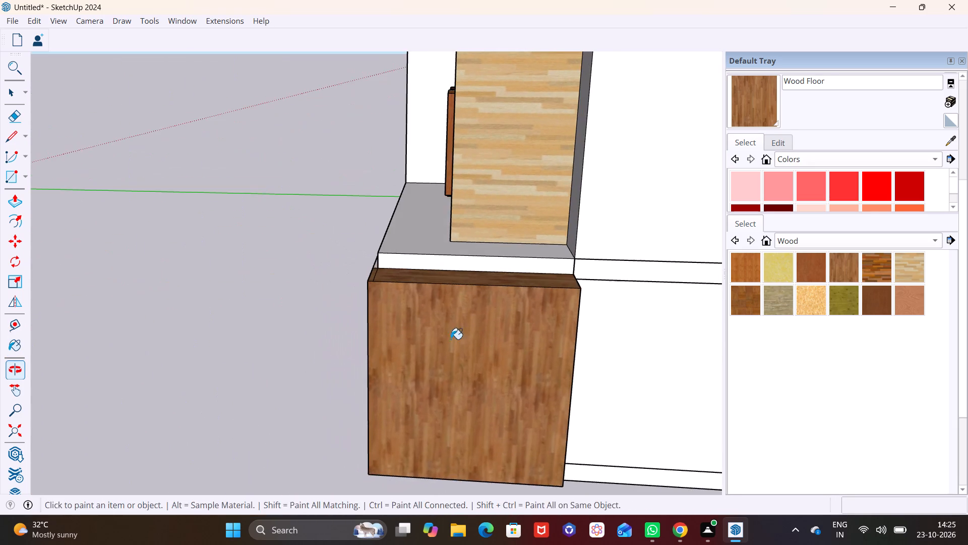
{"action": "middle_click_drag", "start_coordinate": [426, 333], "coordinate": [609, 336]}
{"action": "scroll", "coordinate": [510, 299], "scroll_direction": "up", "scroll_amount": 2}
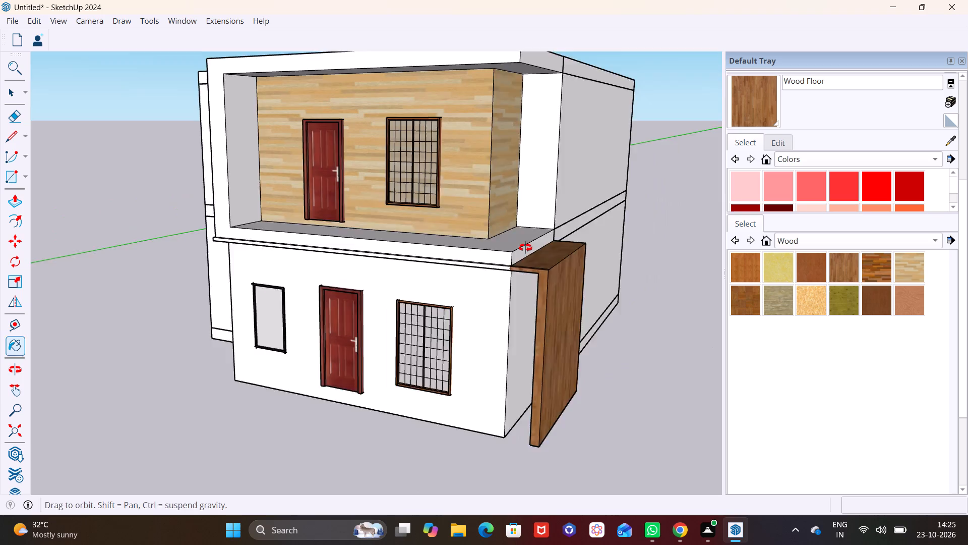
{"action": "key", "text": "space"}
{"action": "left_click", "coordinate": [617, 373]}
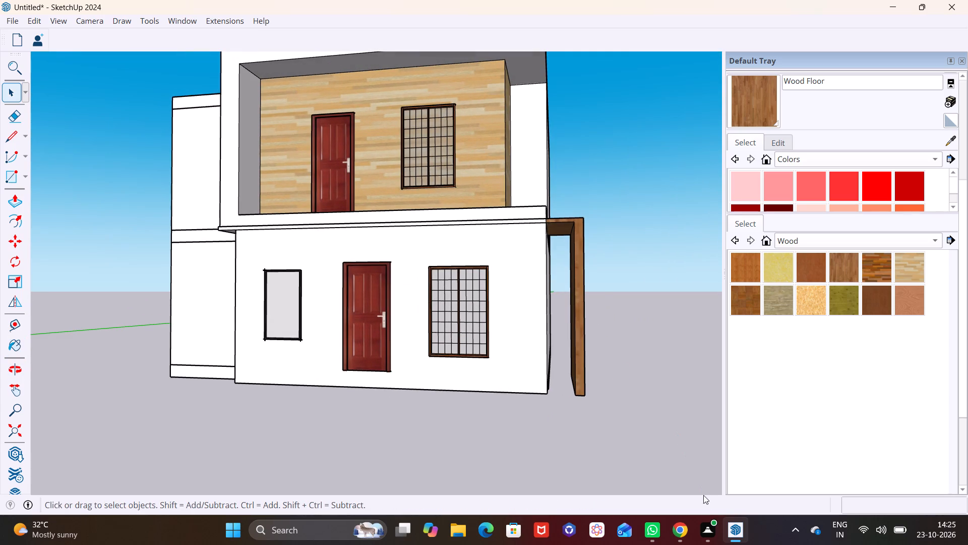
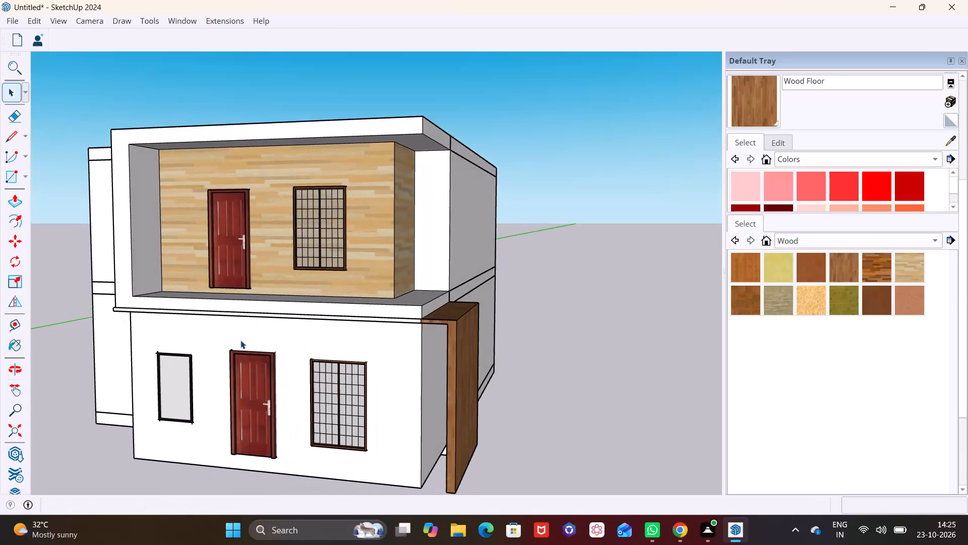
Inspect the building's front and the side opposite the wood panel from several angles.
{"action": "scroll", "coordinate": [253, 354], "scroll_direction": "up", "scroll_amount": 2}
{"action": "middle_click_drag", "start_coordinate": [288, 291], "coordinate": [303, 249], "text": "shift"}
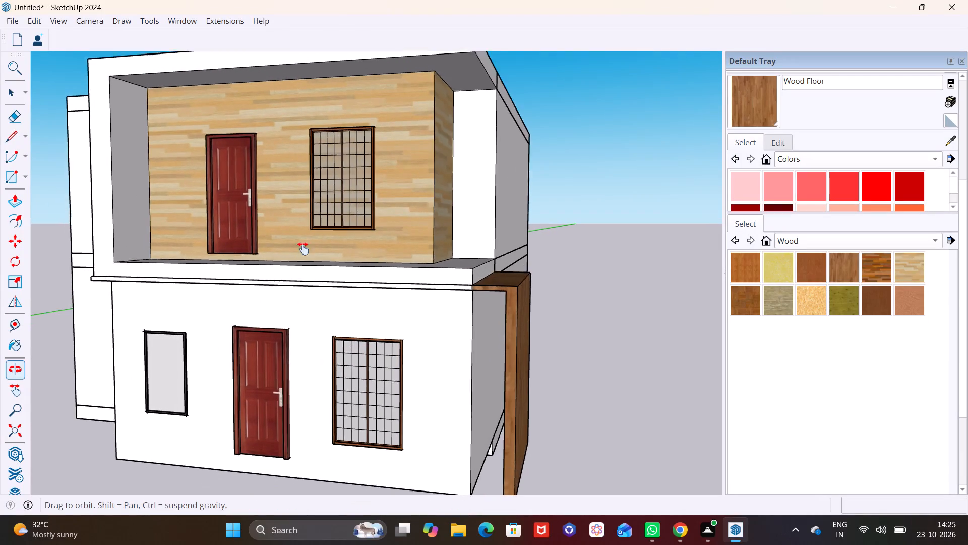
{"action": "middle_click_drag", "start_coordinate": [303, 249], "coordinate": [310, 225], "text": "shift"}
{"action": "middle_click_drag", "start_coordinate": [235, 273], "coordinate": [264, 354], "text": "shift"}
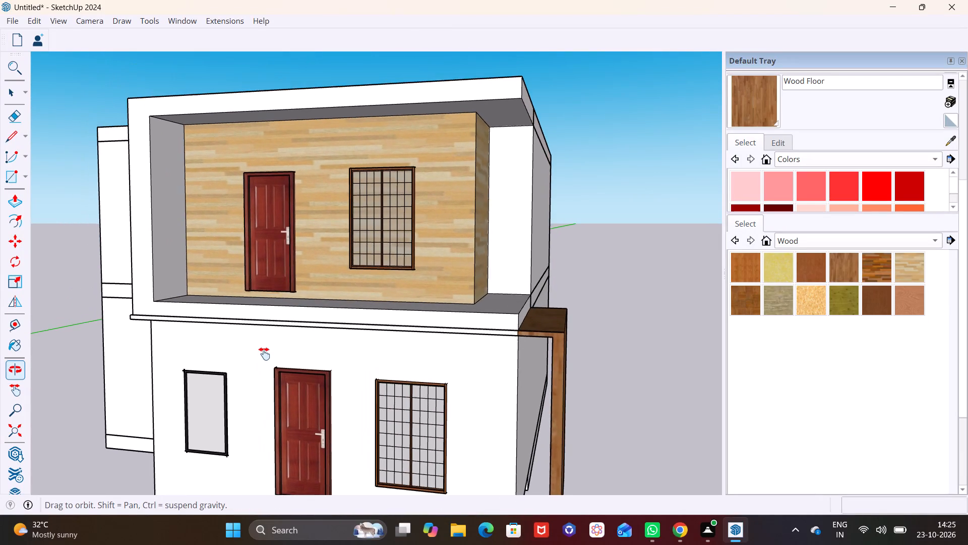
{"action": "middle_click_drag", "start_coordinate": [264, 354], "coordinate": [265, 354], "text": "shift"}
{"action": "scroll", "coordinate": [207, 316], "scroll_direction": "down", "scroll_amount": 5}
{"action": "middle_click_drag", "start_coordinate": [207, 316], "coordinate": [324, 345]}
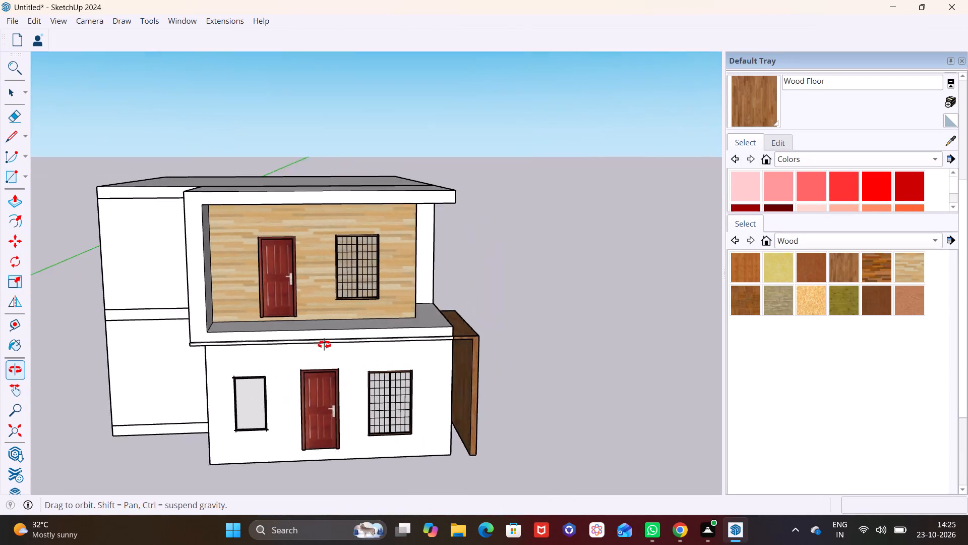
{"action": "middle_click_drag", "start_coordinate": [324, 345], "coordinate": [476, 333]}
{"action": "middle_click_drag", "start_coordinate": [354, 337], "coordinate": [343, 269], "text": "shift"}
{"action": "middle_click_drag", "start_coordinate": [361, 314], "coordinate": [334, 271]}
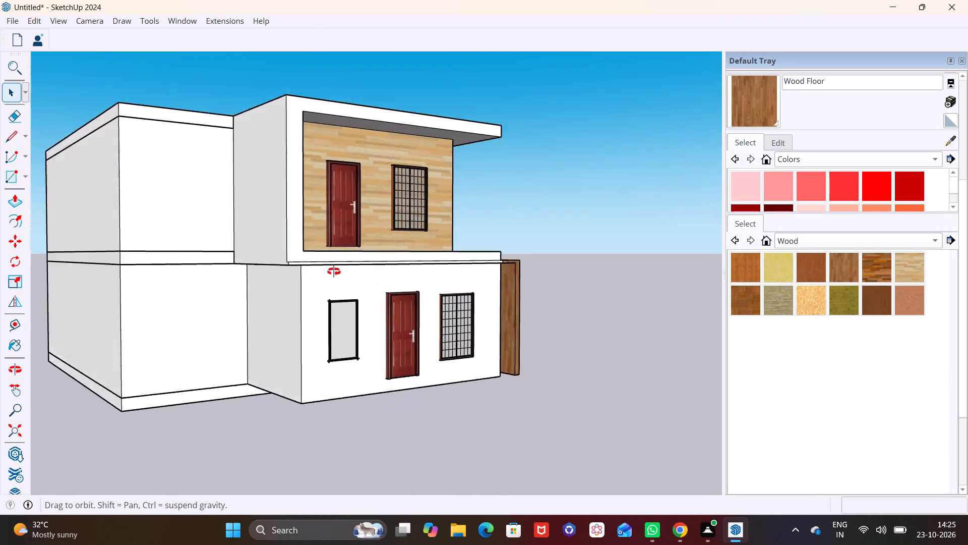
{"action": "middle_click_drag", "start_coordinate": [334, 271], "coordinate": [298, 222]}
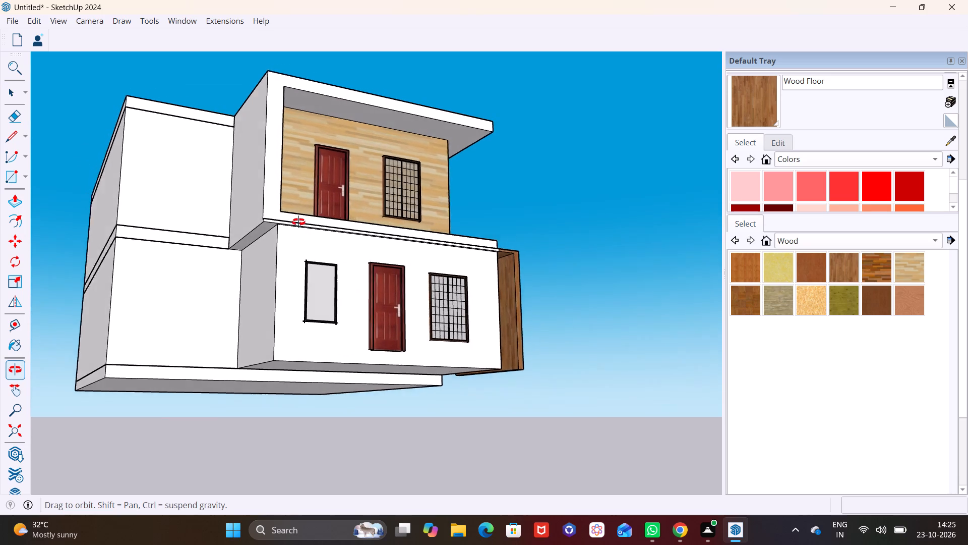
{"action": "middle_click_drag", "start_coordinate": [298, 222], "coordinate": [381, 262]}
Push/Pull the ground-floor front block's side wall, opposite the wood panel, outward flush with the upper storey's side wall.
{"action": "left_click", "coordinate": [301, 298]}
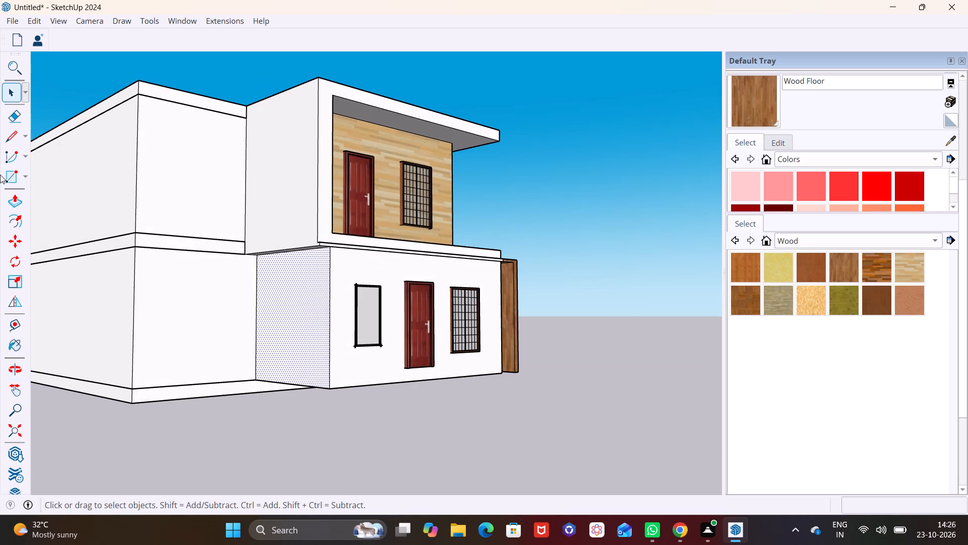
{"action": "left_click", "coordinate": [11, 196]}
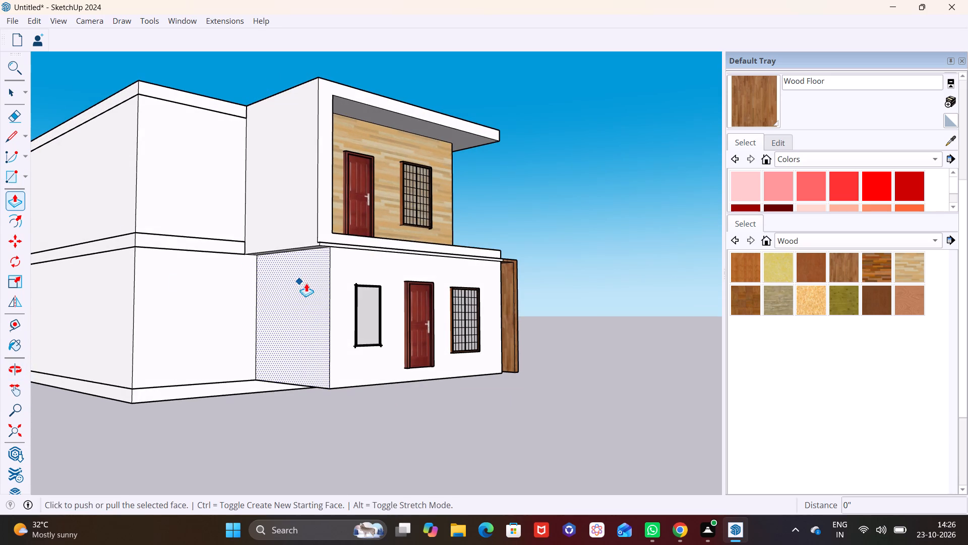
{"action": "left_click", "coordinate": [306, 283]}
{"action": "left_click", "coordinate": [313, 233]}
{"action": "key", "text": "space"}
{"action": "left_click", "coordinate": [378, 413]}
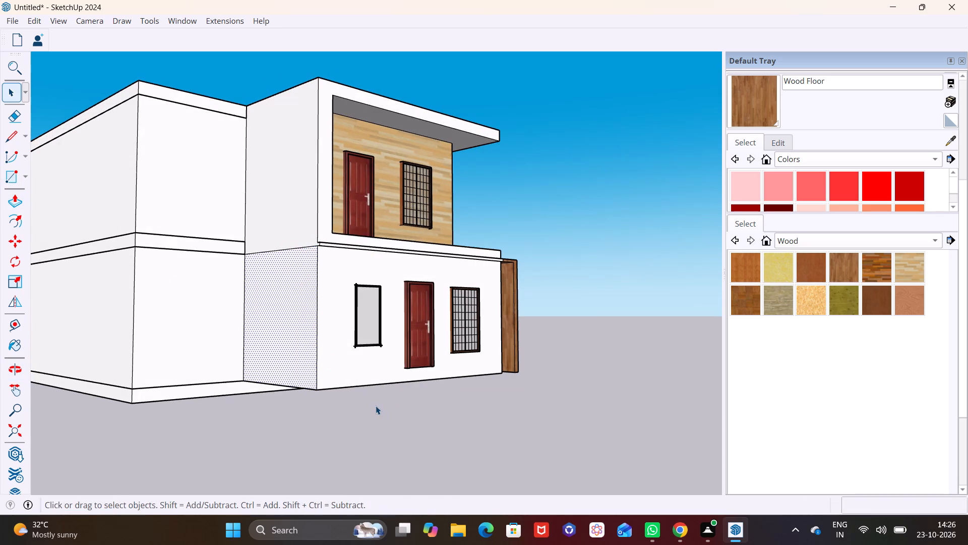
Open the base slab group and Push/Pull its front face forward about 9' 4 1/16" to the ground-floor front wall.
{"action": "middle_click_drag", "start_coordinate": [321, 359], "coordinate": [276, 265]}
{"action": "left_click", "coordinate": [245, 361]}
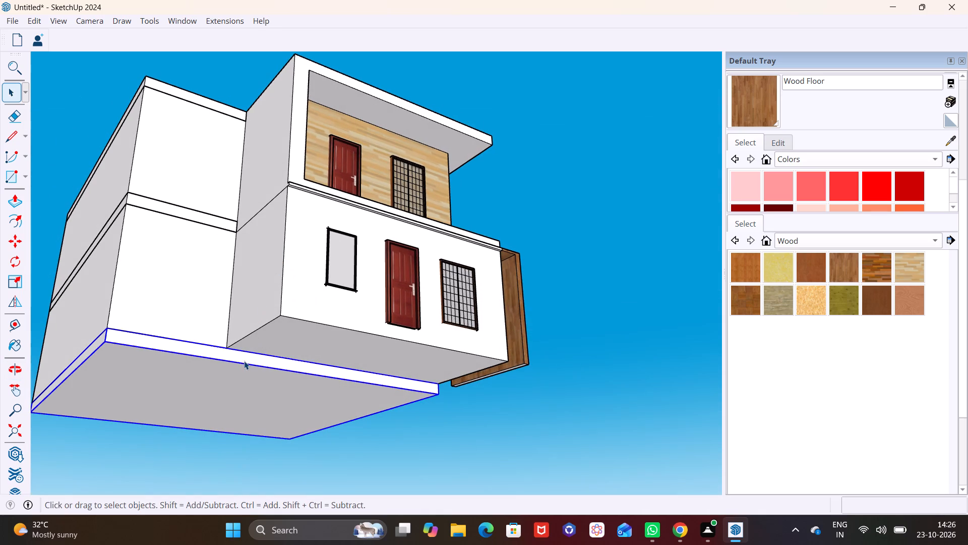
{"action": "left_click", "coordinate": [243, 361]}
{"action": "double_click", "coordinate": [241, 357]}
{"action": "left_click_drag", "start_coordinate": [228, 355], "coordinate": [222, 355]}
{"action": "left_click", "coordinate": [193, 348]}
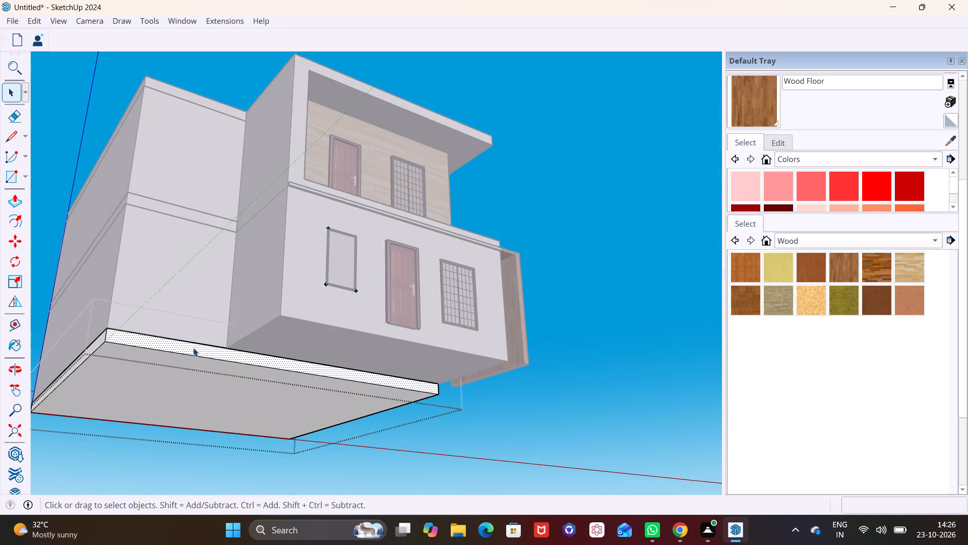
{"action": "left_click", "coordinate": [13, 202]}
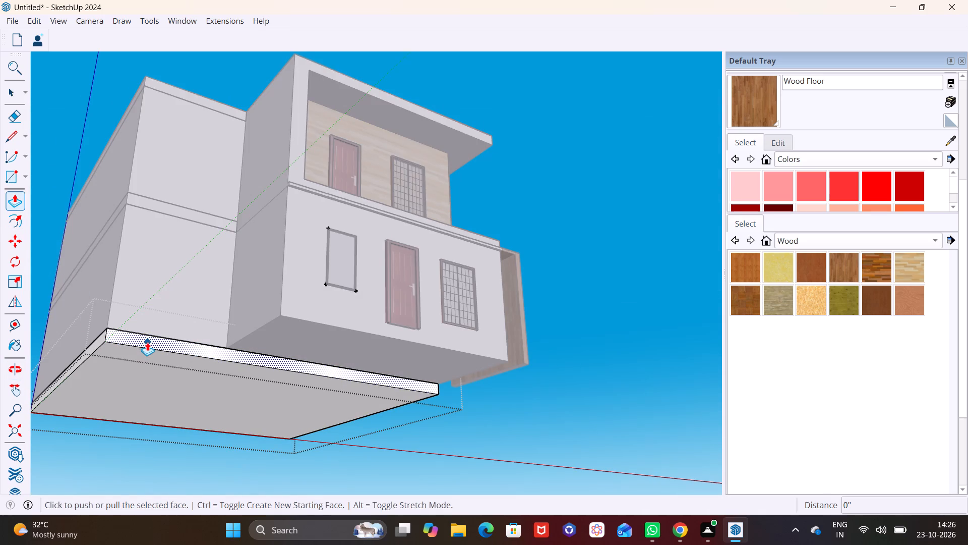
{"action": "left_click", "coordinate": [148, 342]}
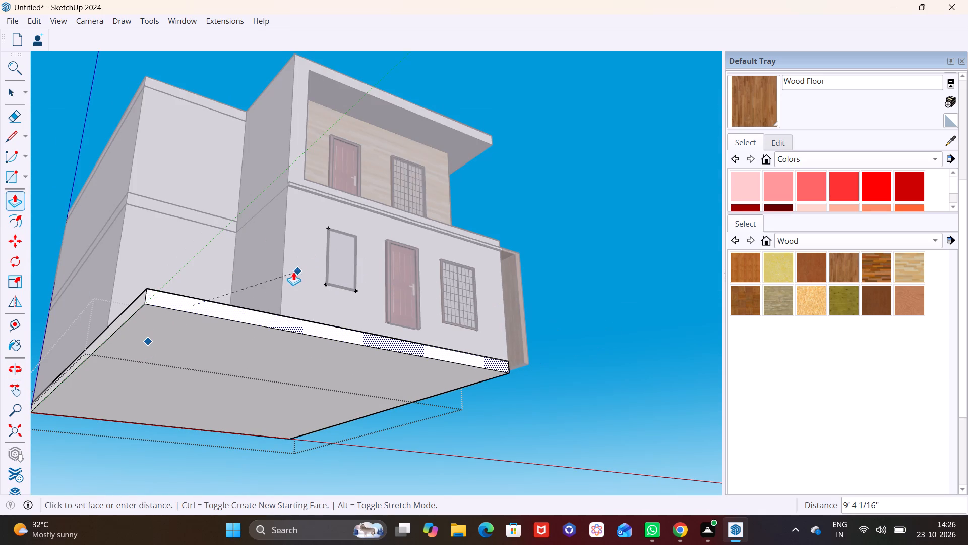
{"action": "left_click", "coordinate": [284, 271]}
{"action": "key", "text": "space"}
{"action": "left_click", "coordinate": [582, 324]}
Inspect the extended base slab and the building's front and sides from several angles.
{"action": "middle_click_drag", "start_coordinate": [563, 324], "coordinate": [375, 421]}
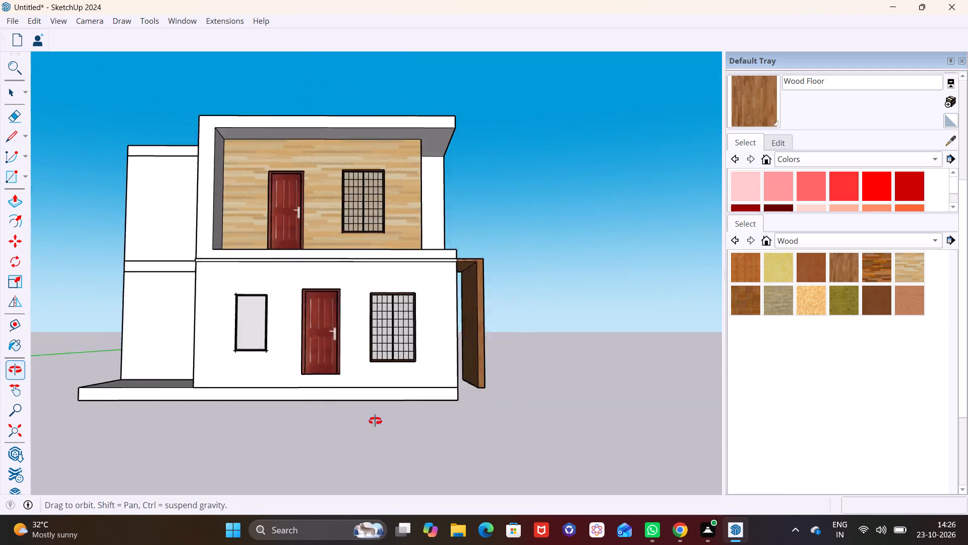
{"action": "middle_click_drag", "start_coordinate": [375, 421], "coordinate": [321, 438]}
{"action": "scroll", "coordinate": [342, 391], "scroll_direction": "down", "scroll_amount": 3}
{"action": "middle_click_drag", "start_coordinate": [353, 391], "coordinate": [314, 416]}
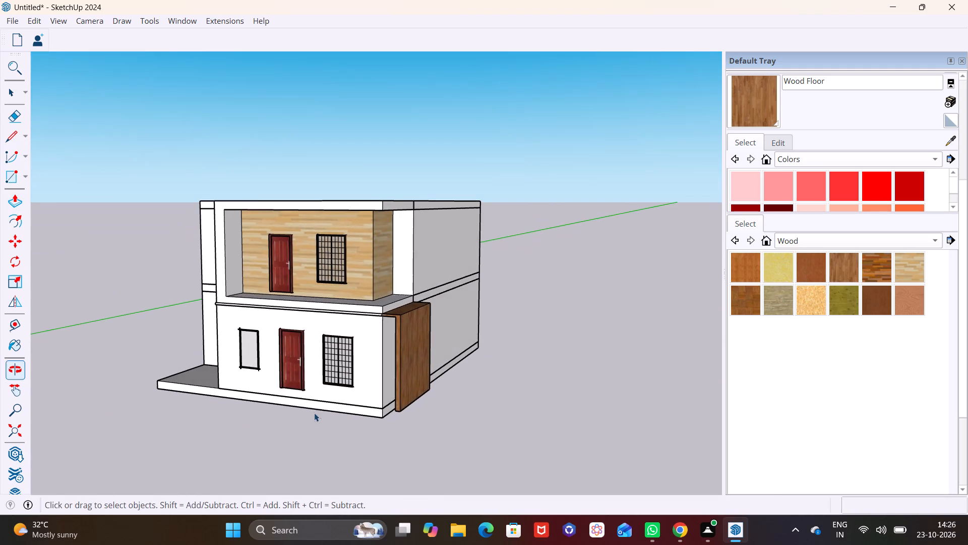
{"action": "scroll", "coordinate": [364, 392], "scroll_direction": "up", "scroll_amount": 3}
{"action": "scroll", "coordinate": [310, 383], "scroll_direction": "up", "scroll_amount": 2}
{"action": "middle_click_drag", "start_coordinate": [299, 383], "coordinate": [249, 414], "text": "shift"}
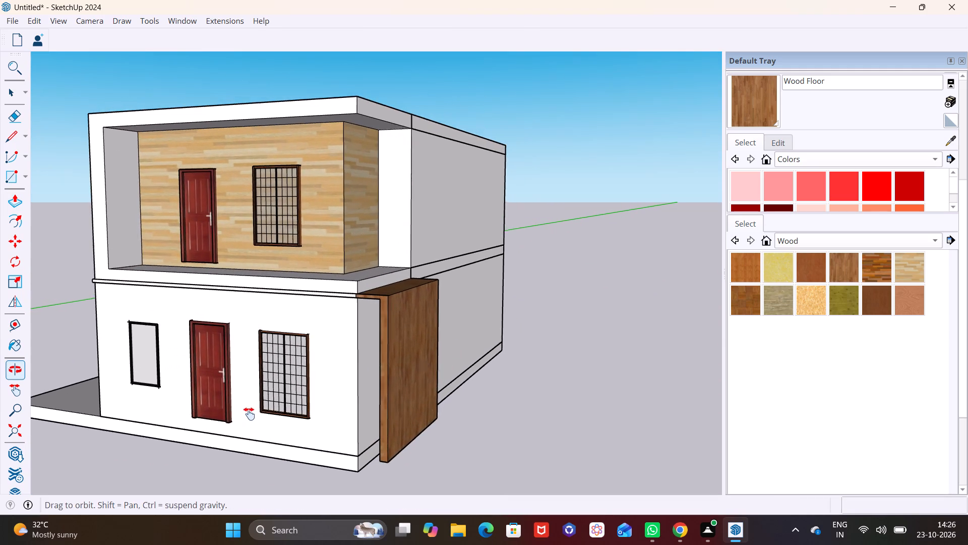
{"action": "middle_click_drag", "start_coordinate": [249, 414], "coordinate": [247, 414], "text": "shift"}
{"action": "scroll", "coordinate": [276, 417], "scroll_direction": "up", "scroll_amount": 1}
{"action": "middle_click_drag", "start_coordinate": [319, 417], "coordinate": [374, 408]}
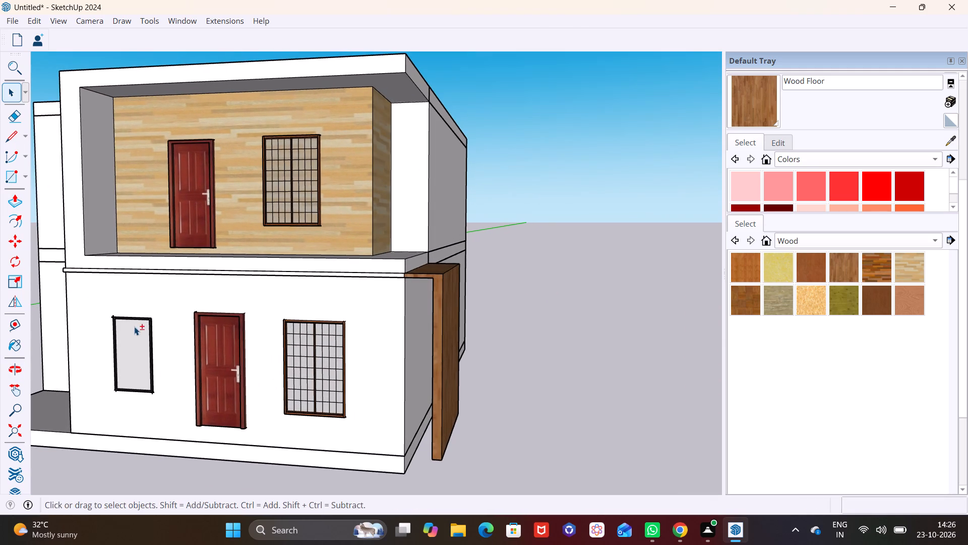
{"action": "middle_click_drag", "start_coordinate": [134, 326], "coordinate": [301, 369], "text": "shift"}
{"action": "middle_click_drag", "start_coordinate": [234, 341], "coordinate": [306, 353]}
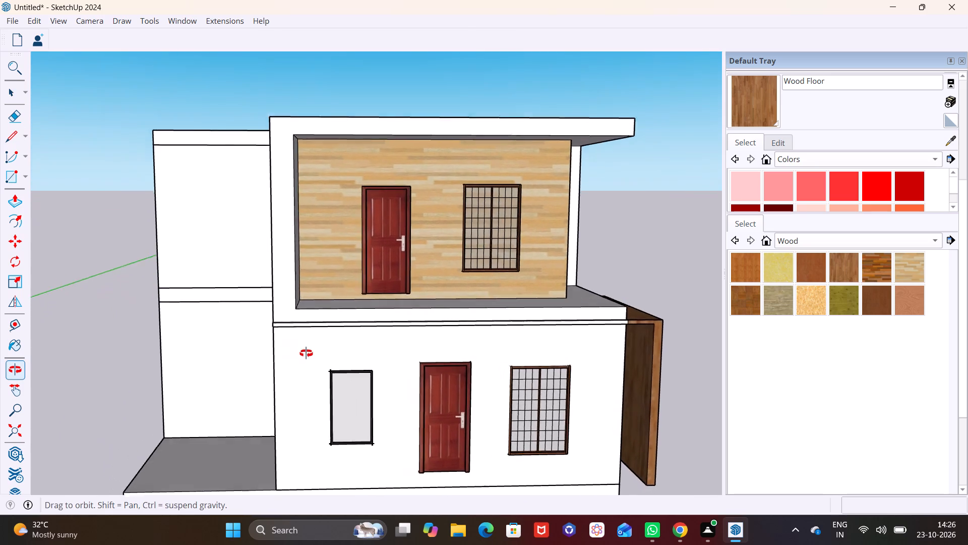
{"action": "middle_click_drag", "start_coordinate": [306, 353], "coordinate": [386, 356]}
{"action": "scroll", "coordinate": [370, 344], "scroll_direction": "down", "scroll_amount": 5}
{"action": "middle_click_drag", "start_coordinate": [370, 344], "coordinate": [333, 303], "text": "shift"}
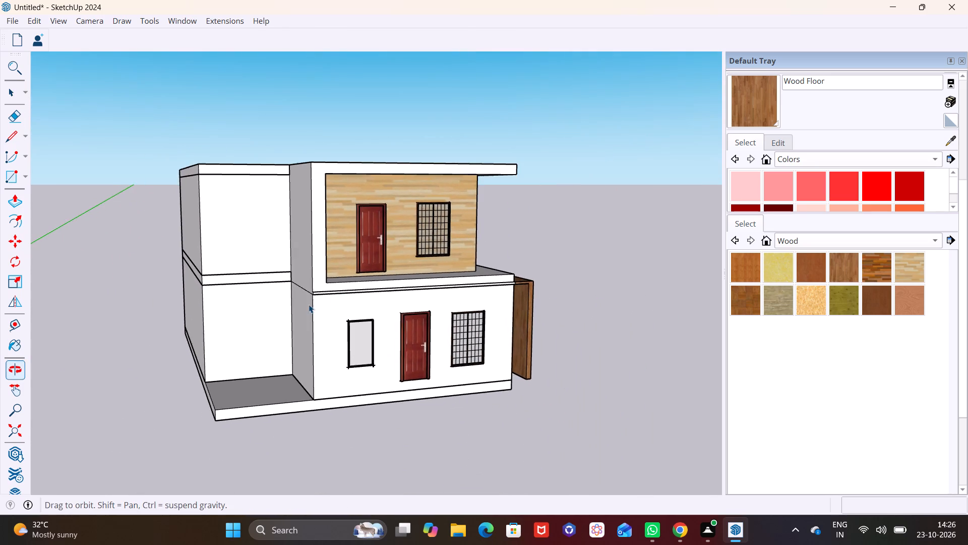
{"action": "middle_click_drag", "start_coordinate": [309, 304], "coordinate": [433, 294]}
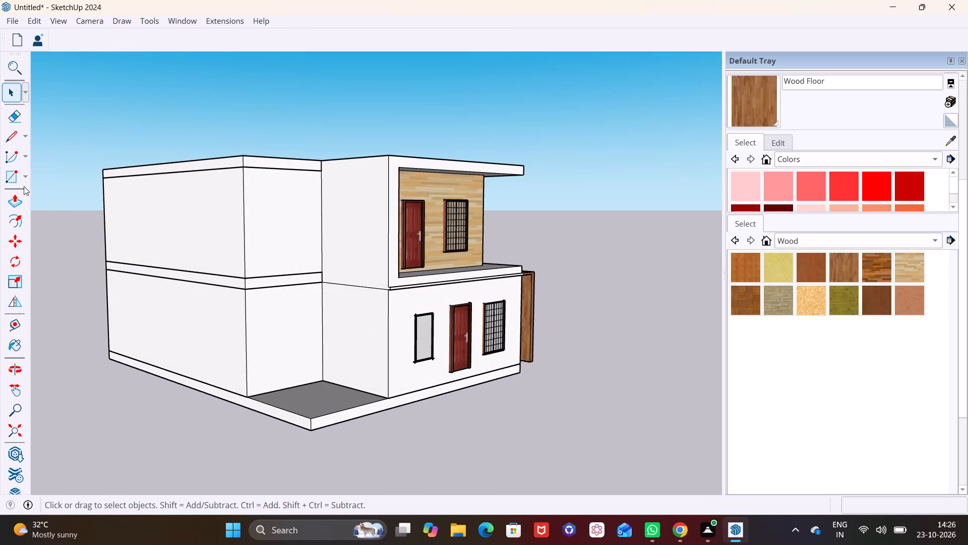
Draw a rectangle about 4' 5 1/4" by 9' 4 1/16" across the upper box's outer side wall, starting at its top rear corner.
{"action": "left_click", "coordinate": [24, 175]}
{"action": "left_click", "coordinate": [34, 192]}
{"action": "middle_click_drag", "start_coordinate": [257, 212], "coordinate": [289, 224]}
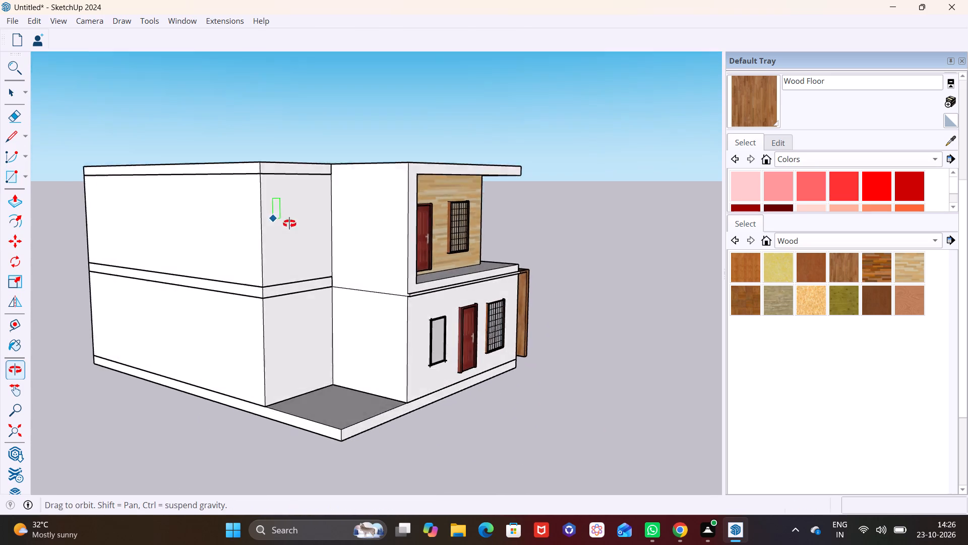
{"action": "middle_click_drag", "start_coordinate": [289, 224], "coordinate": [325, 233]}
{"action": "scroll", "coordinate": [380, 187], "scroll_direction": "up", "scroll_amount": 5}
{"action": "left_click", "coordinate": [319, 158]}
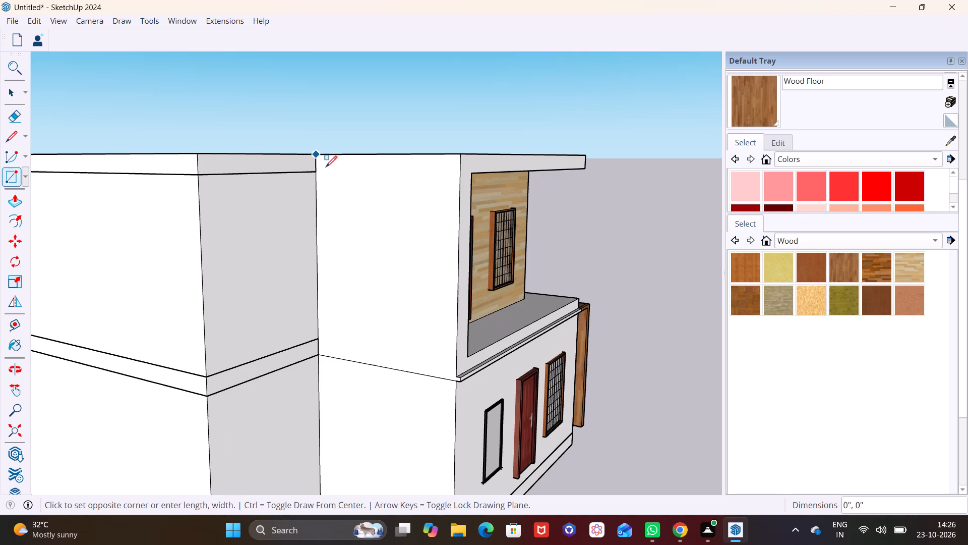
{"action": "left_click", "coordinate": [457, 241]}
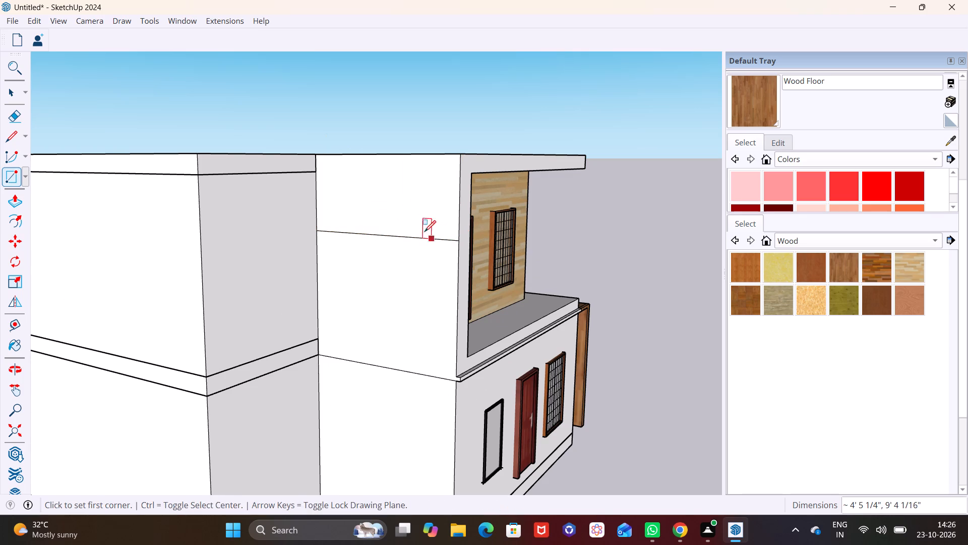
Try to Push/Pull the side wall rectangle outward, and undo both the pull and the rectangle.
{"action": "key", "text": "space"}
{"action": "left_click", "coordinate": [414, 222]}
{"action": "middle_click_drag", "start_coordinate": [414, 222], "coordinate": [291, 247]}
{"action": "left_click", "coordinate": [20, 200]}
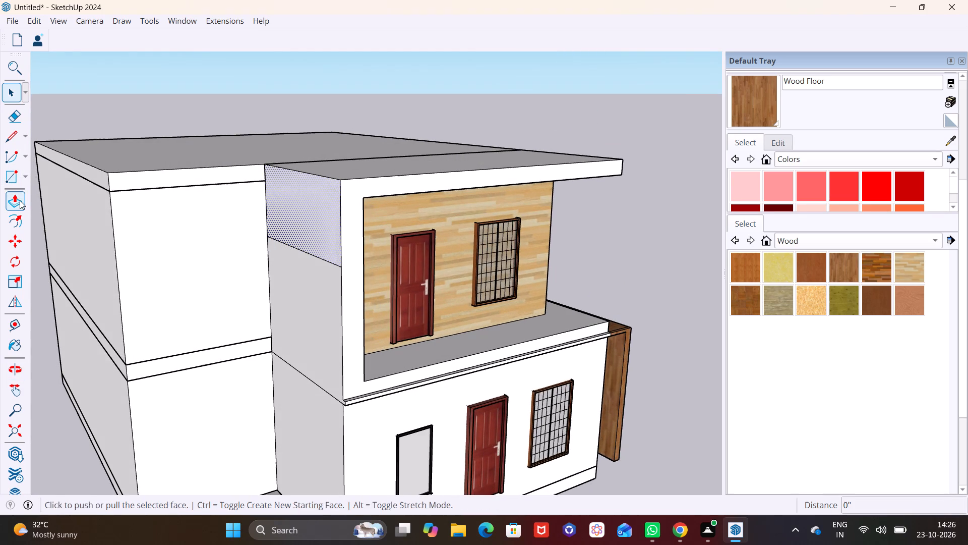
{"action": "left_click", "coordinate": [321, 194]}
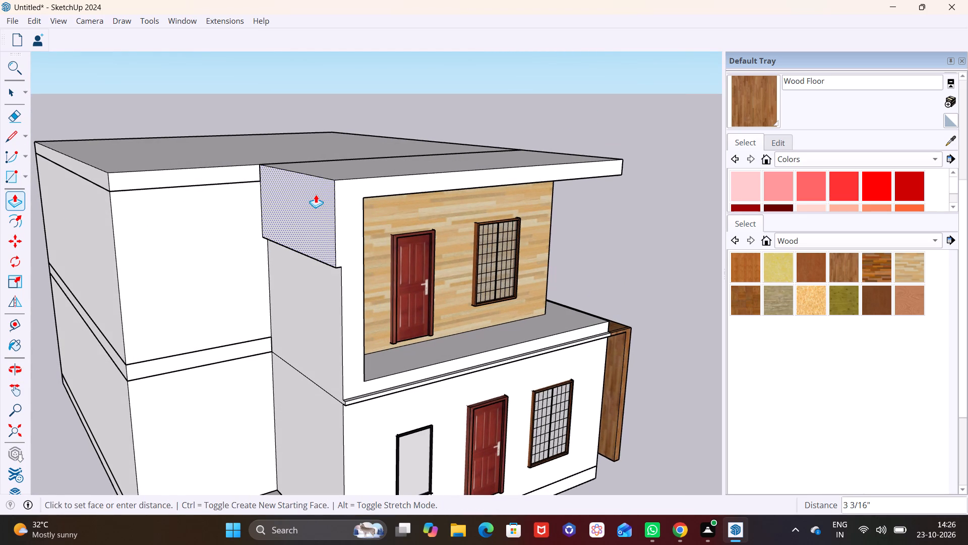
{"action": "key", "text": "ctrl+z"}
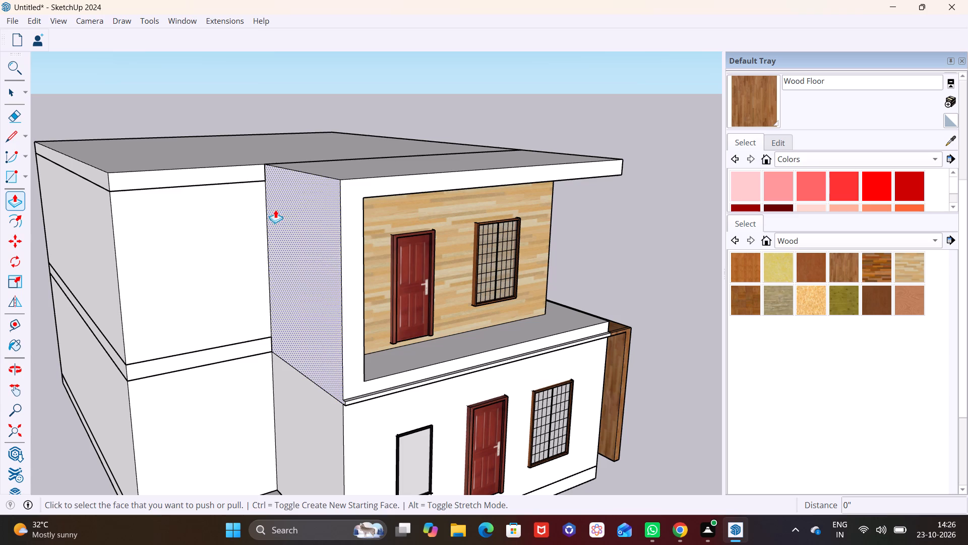
Draw a rectangle on the upper box's outer side wall from the top rear corner to just short of the front edge.
{"action": "left_click", "coordinate": [8, 135]}
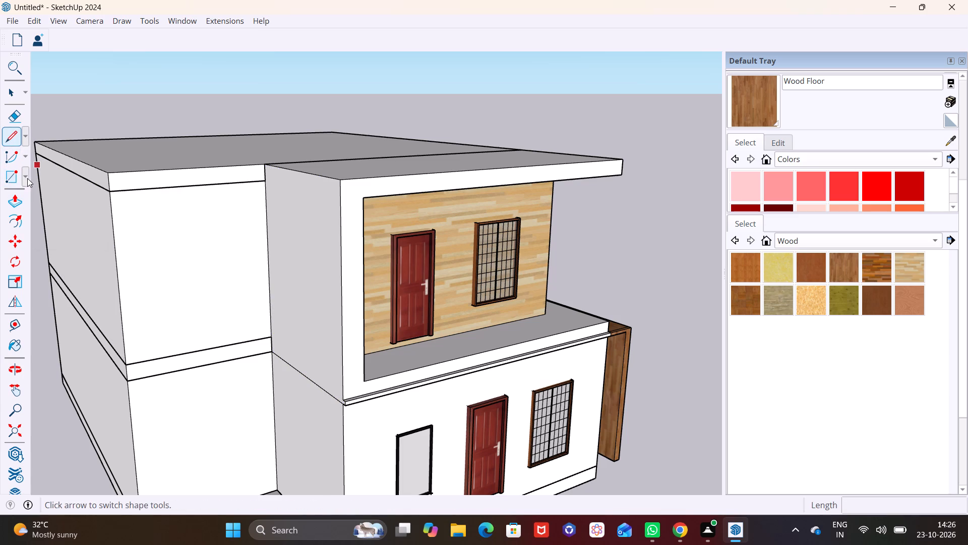
{"action": "left_click", "coordinate": [27, 178]}
{"action": "left_click", "coordinate": [35, 194]}
{"action": "left_click", "coordinate": [266, 168]}
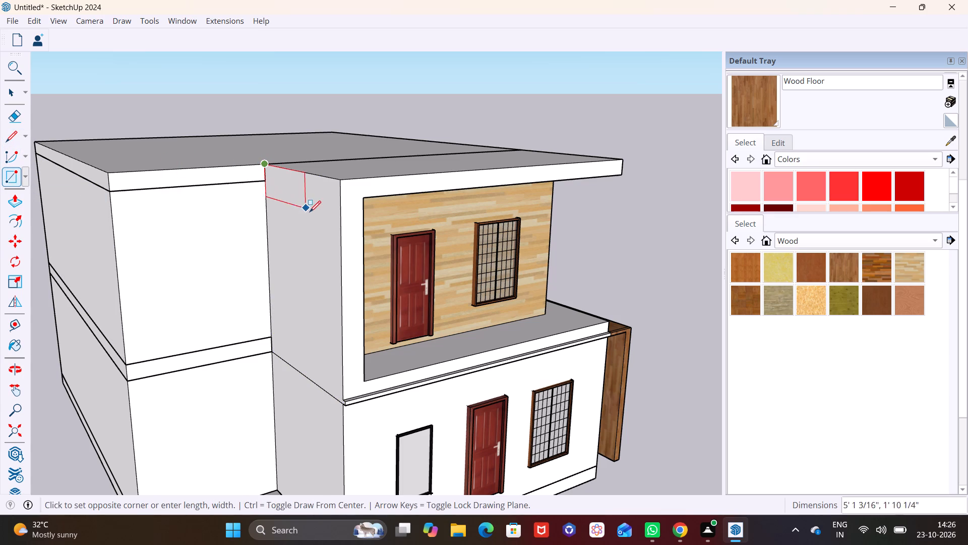
{"action": "left_click", "coordinate": [336, 257]}
{"action": "key", "text": "space"}
Push/Pull the side wall rectangle outward about 7 5/8" as a new projecting block.
{"action": "left_click", "coordinate": [305, 225]}
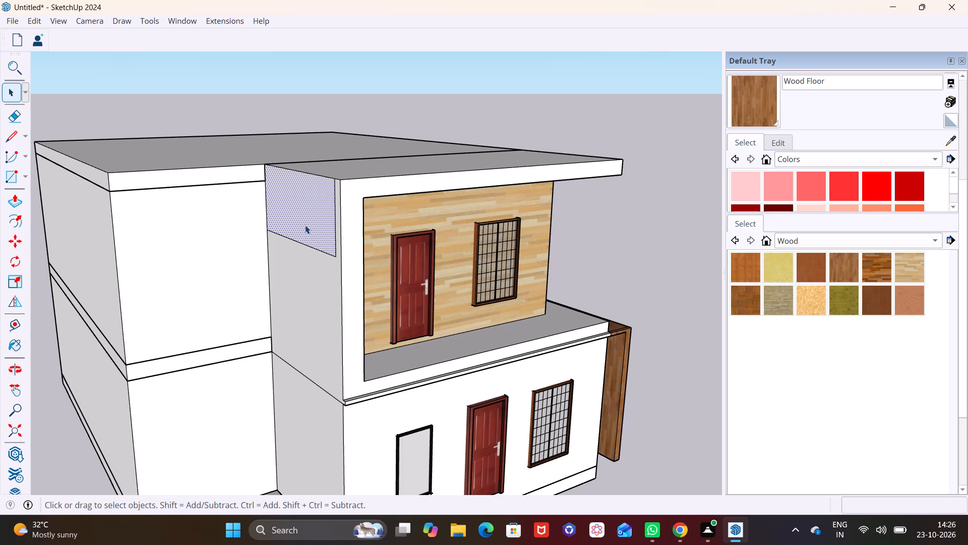
{"action": "left_click", "coordinate": [321, 228]}
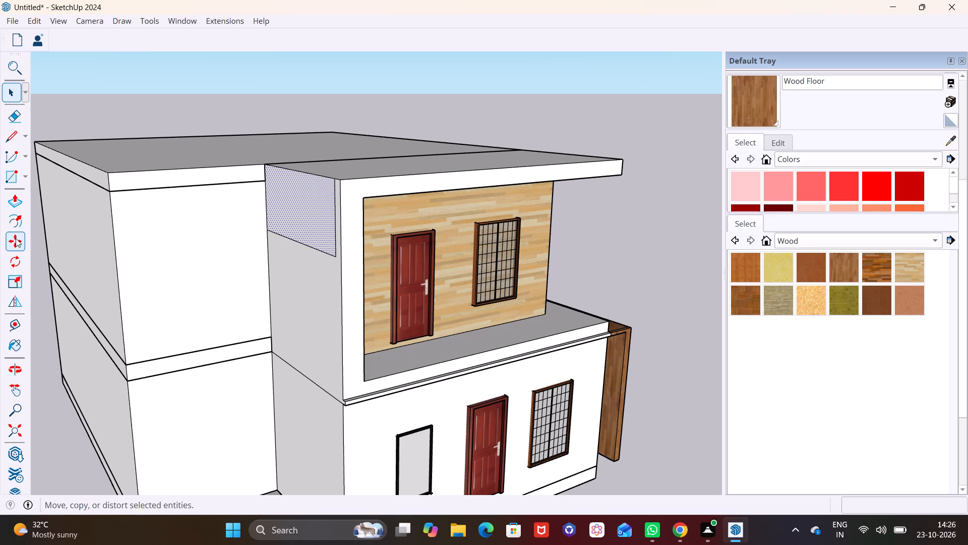
{"action": "left_click", "coordinate": [16, 203]}
{"action": "left_click", "coordinate": [304, 212]}
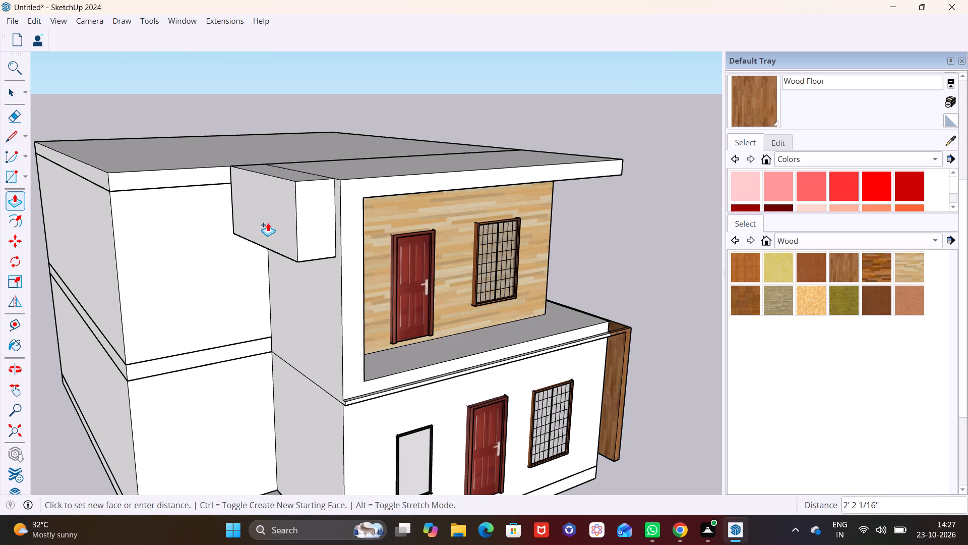
{"action": "left_click", "coordinate": [293, 212]}
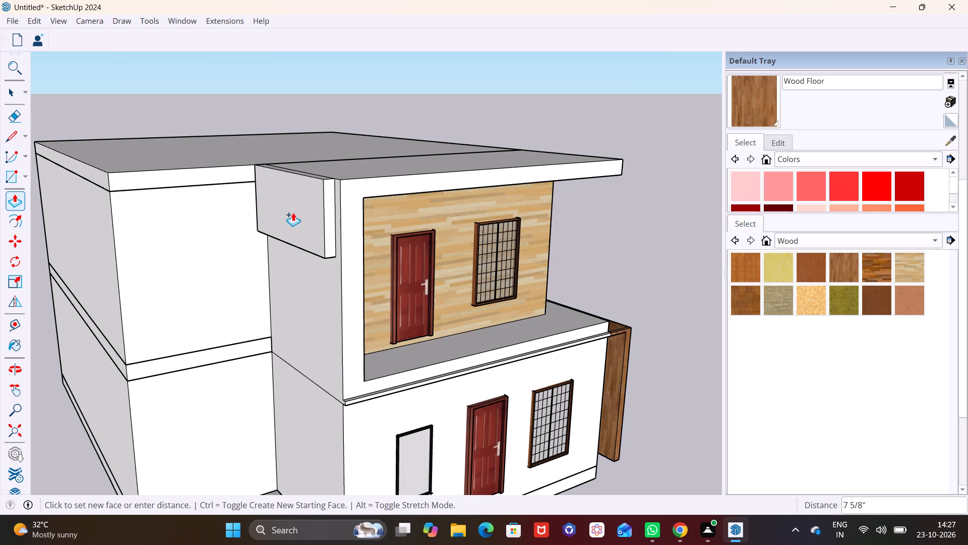
Push/Pull the projecting block's narrow front face forward about 6 7/8" to the upper box's front edge.
{"action": "left_click", "coordinate": [5, 92]}
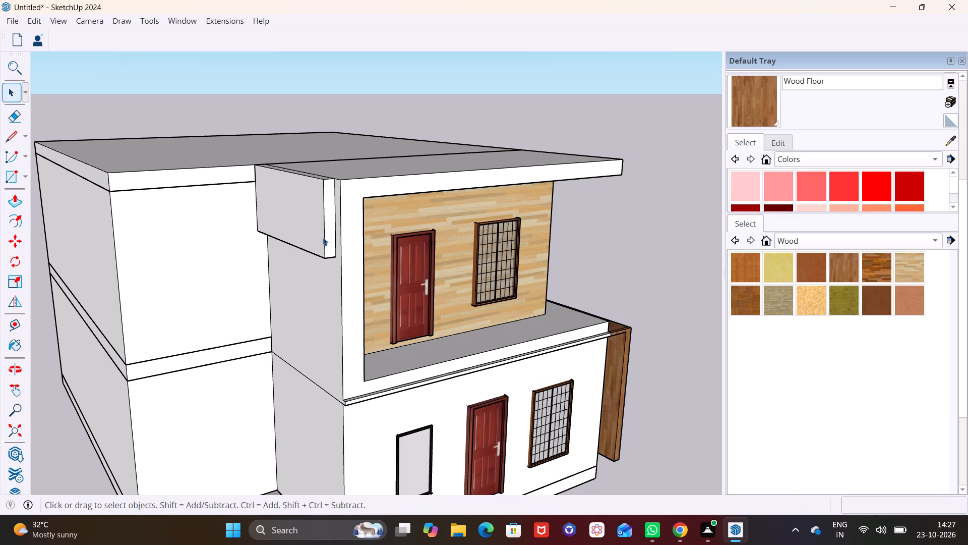
{"action": "left_click", "coordinate": [331, 232]}
{"action": "left_click", "coordinate": [10, 202]}
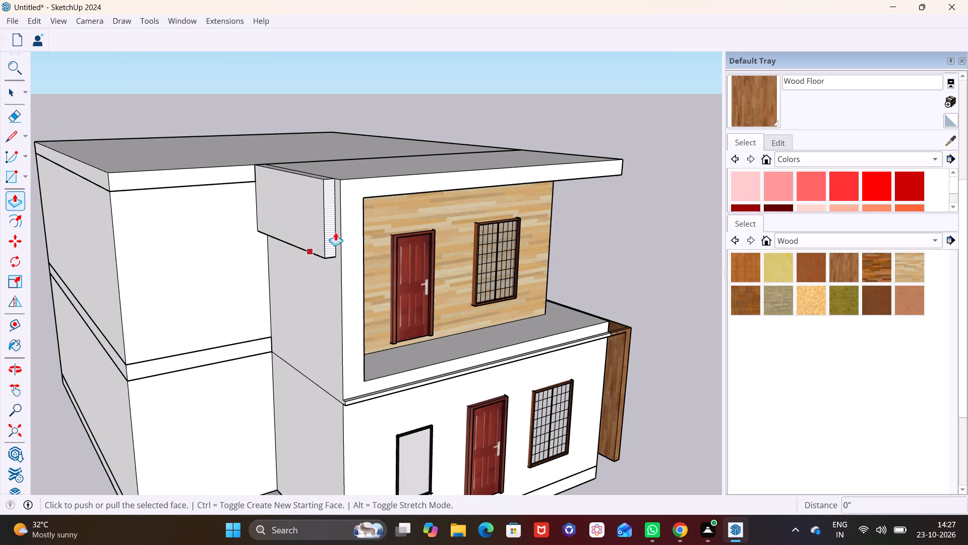
{"action": "left_click", "coordinate": [332, 226]}
{"action": "left_click", "coordinate": [339, 255]}
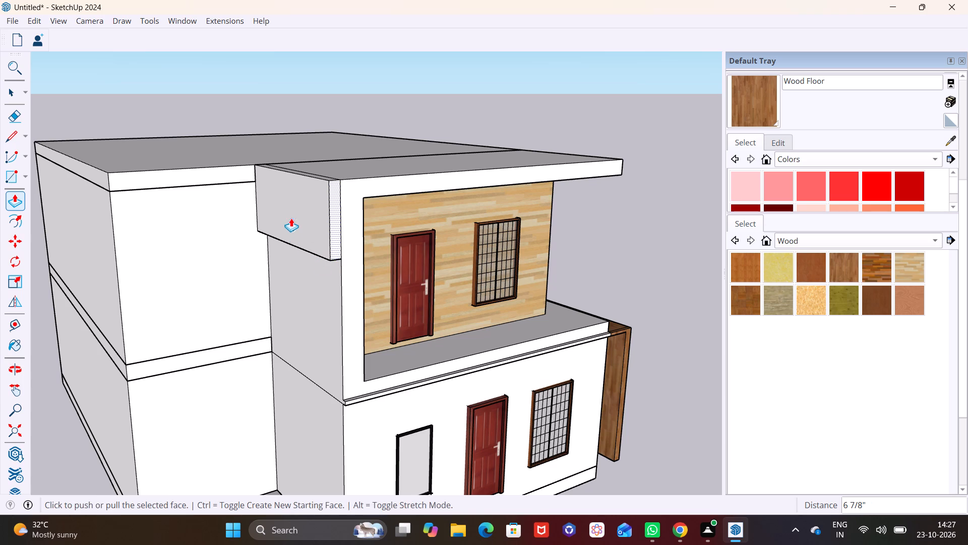
Draw a line about 9' 1 3/4" long across the projecting block's outer face, level with the roof slab's lower edge.
{"action": "middle_click_drag", "start_coordinate": [291, 215], "coordinate": [278, 230]}
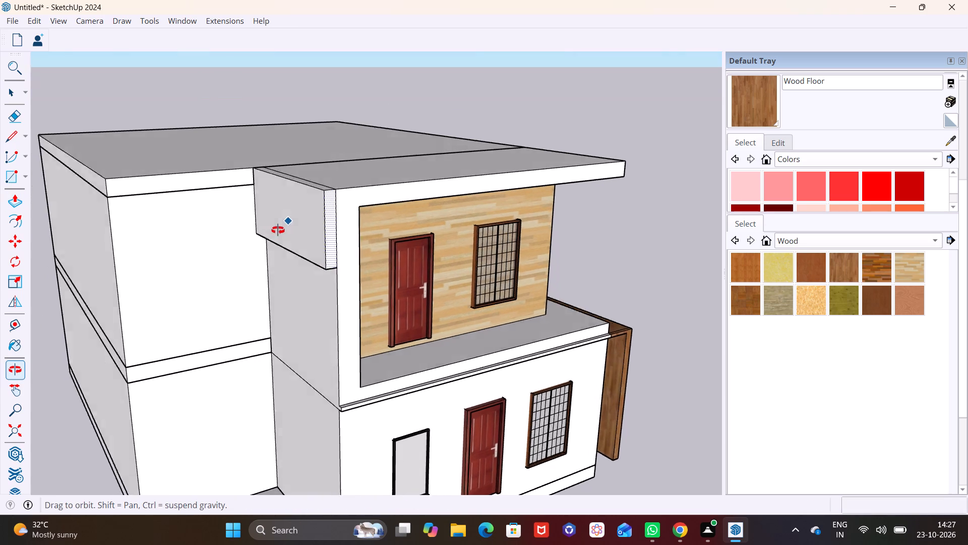
{"action": "middle_click_drag", "start_coordinate": [278, 230], "coordinate": [264, 236]}
{"action": "middle_click_drag", "start_coordinate": [268, 217], "coordinate": [306, 197]}
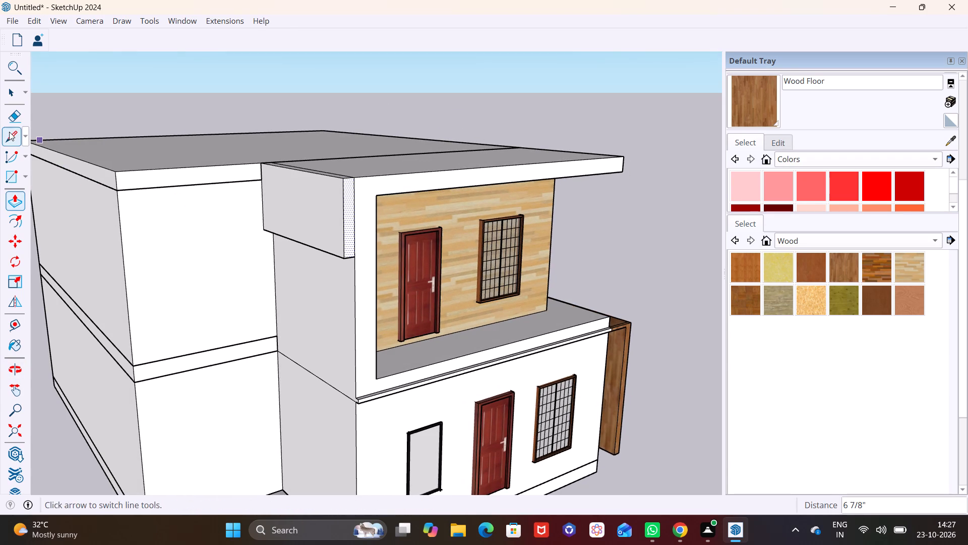
{"action": "left_click_drag", "start_coordinate": [9, 133], "coordinate": [17, 138]}
{"action": "middle_click_drag", "start_coordinate": [228, 182], "coordinate": [284, 186]}
{"action": "scroll", "coordinate": [324, 187], "scroll_direction": "up", "scroll_amount": 5}
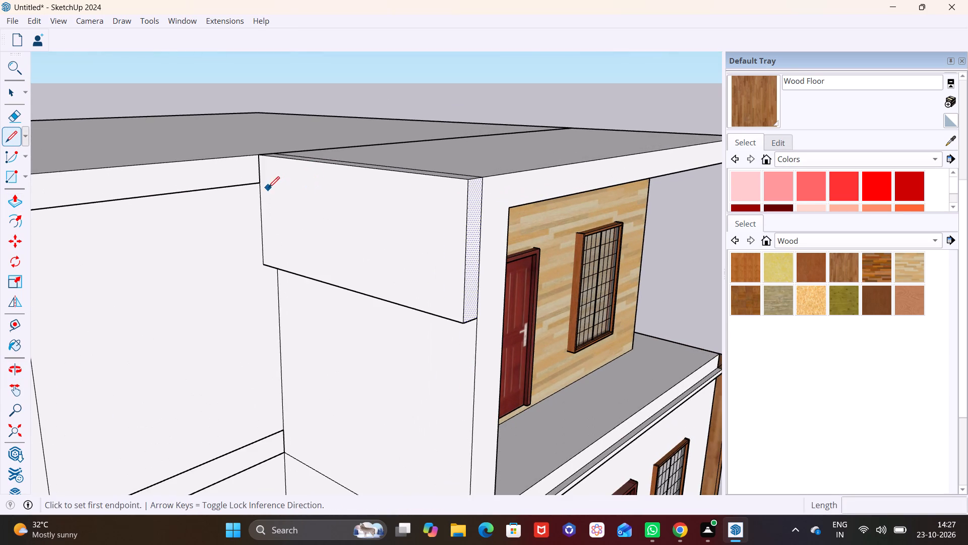
{"action": "left_click", "coordinate": [261, 183]}
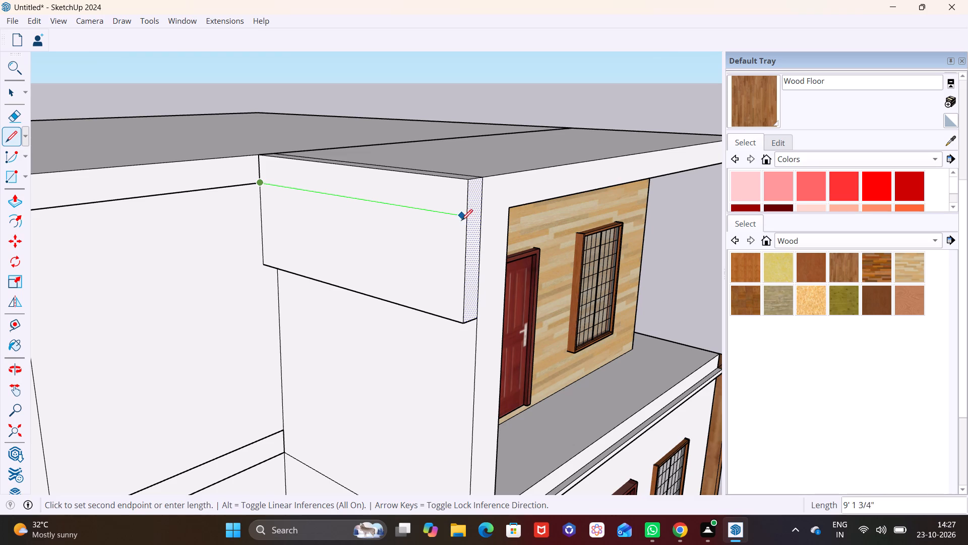
{"action": "left_click", "coordinate": [466, 221]}
Push/Pull the strip above the new line outward about 8' 5" as a roof slab extension over the side bay.
{"action": "left_click", "coordinate": [12, 90]}
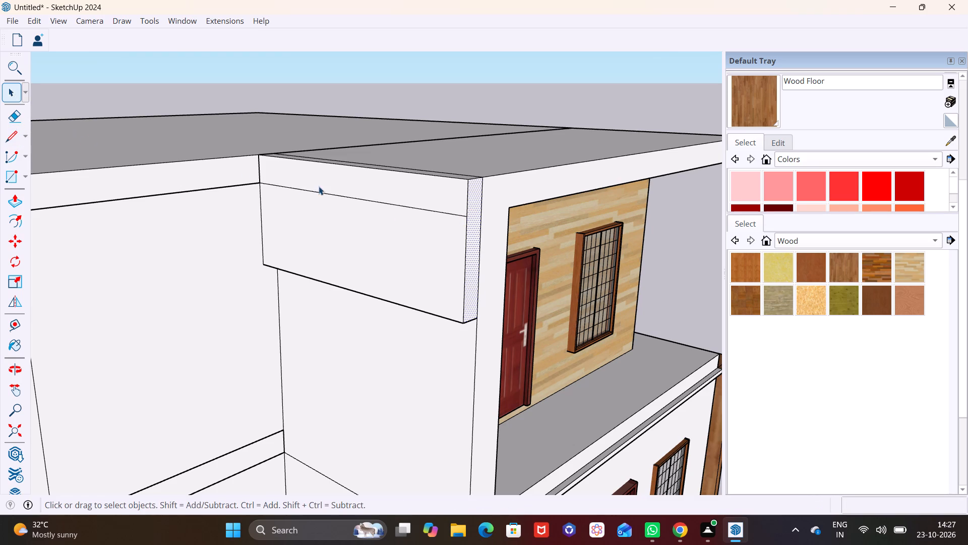
{"action": "left_click", "coordinate": [321, 186]}
{"action": "left_click", "coordinate": [15, 202]}
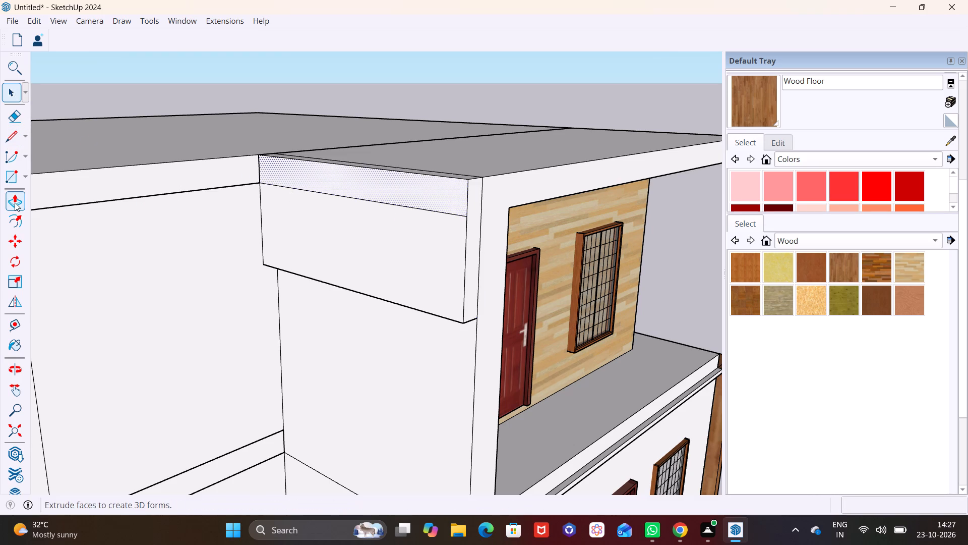
{"action": "left_click", "coordinate": [377, 185]}
{"action": "scroll", "coordinate": [256, 194], "scroll_direction": "down", "scroll_amount": 4}
{"action": "middle_click_drag", "start_coordinate": [253, 202], "coordinate": [235, 208]}
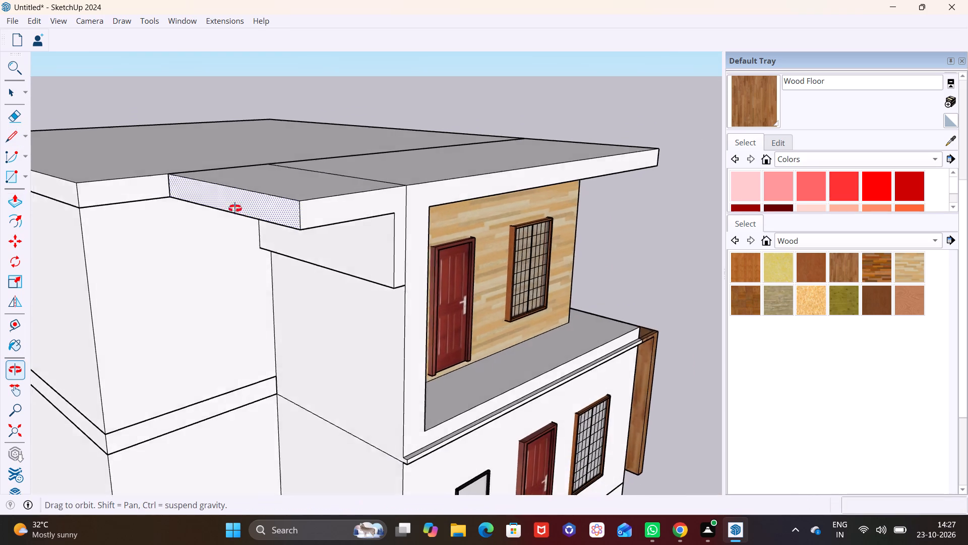
{"action": "middle_click_drag", "start_coordinate": [235, 208], "coordinate": [107, 219]}
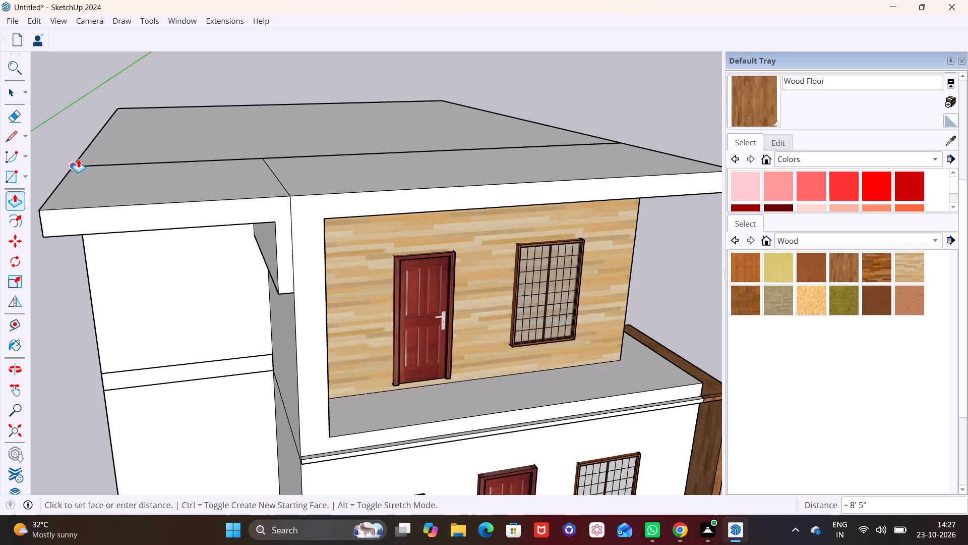
{"action": "left_click", "coordinate": [78, 157]}
Draw a line across the underside of the roof extension near its outer end, marking off a narrow strip.
{"action": "middle_click_drag", "start_coordinate": [161, 250], "coordinate": [176, 190]}
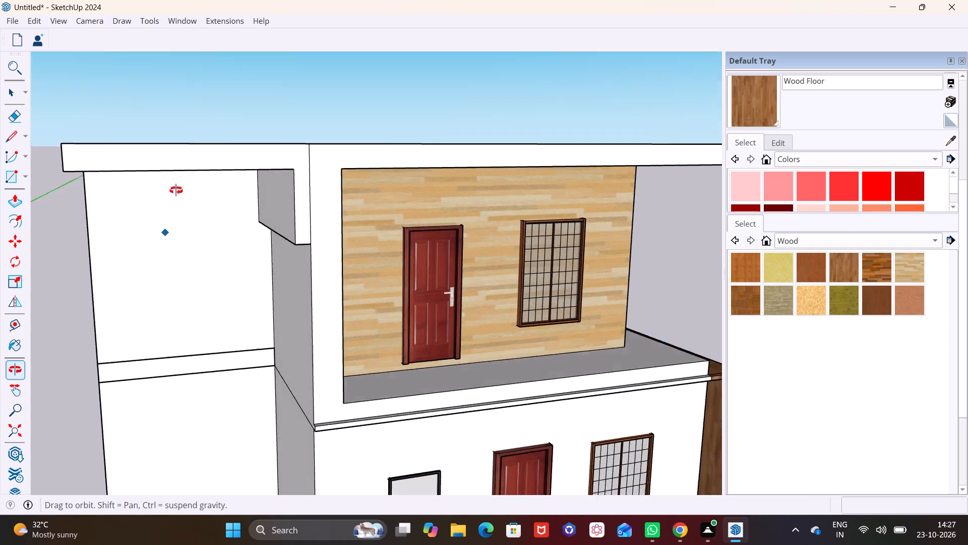
{"action": "middle_click_drag", "start_coordinate": [176, 190], "coordinate": [174, 137]}
{"action": "scroll", "coordinate": [148, 145], "scroll_direction": "up", "scroll_amount": 1}
{"action": "middle_click_drag", "start_coordinate": [148, 145], "coordinate": [184, 289]}
{"action": "middle_click_drag", "start_coordinate": [191, 268], "coordinate": [183, 183]}
{"action": "scroll", "coordinate": [183, 186], "scroll_direction": "up", "scroll_amount": 1}
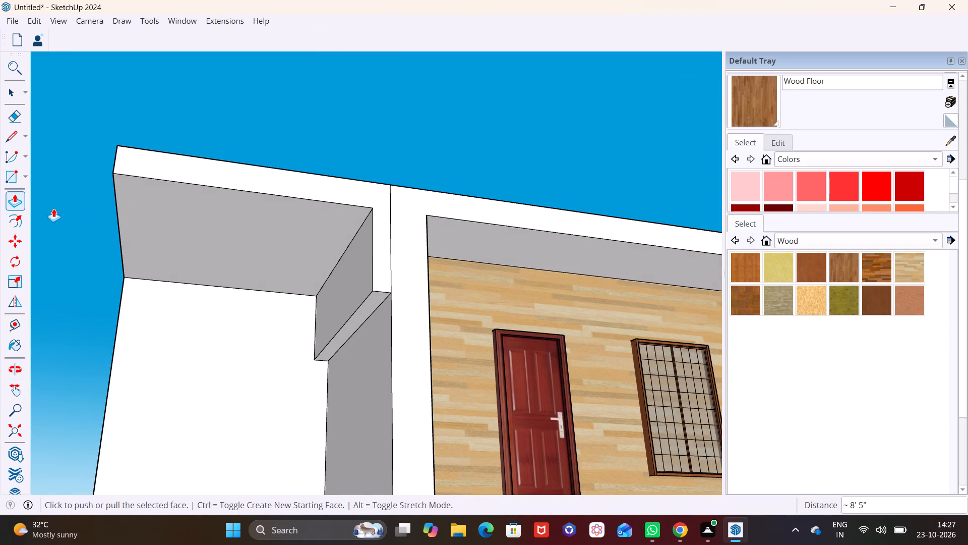
{"action": "left_click", "coordinate": [17, 138]}
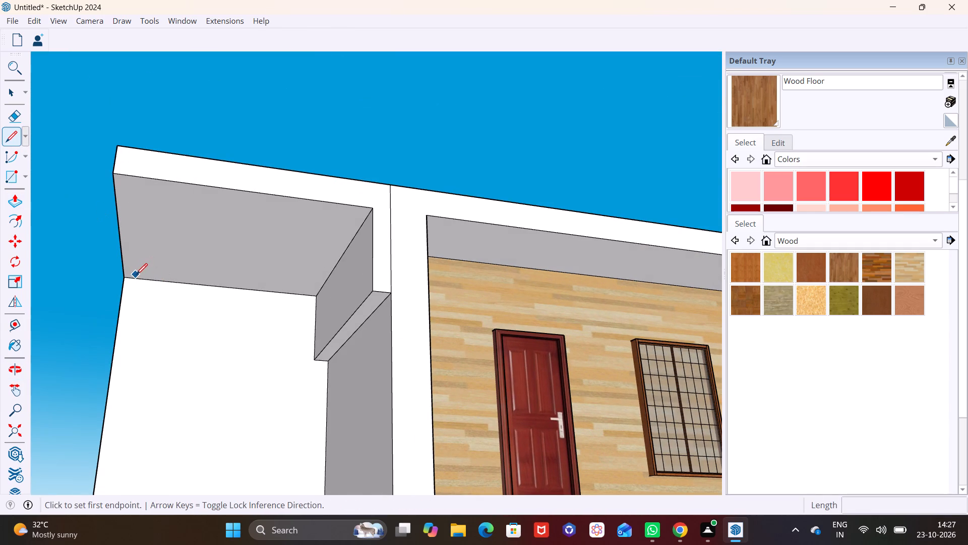
{"action": "left_click", "coordinate": [140, 278]}
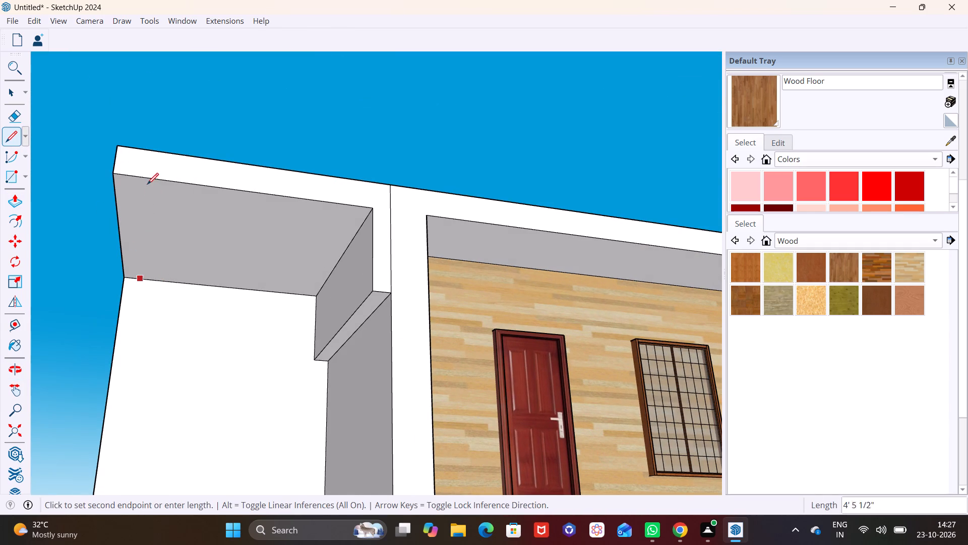
{"action": "left_click", "coordinate": [141, 177]}
{"action": "key", "text": "space"}
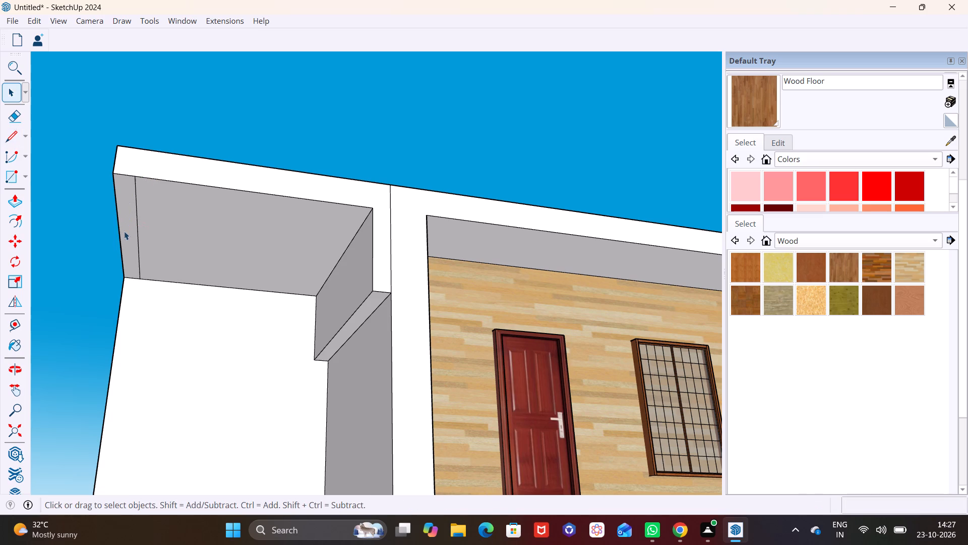
Push/Pull the narrow underside strip down about 19' 7" as an outer side wall.
{"action": "left_click", "coordinate": [129, 228]}
{"action": "left_click", "coordinate": [9, 193]}
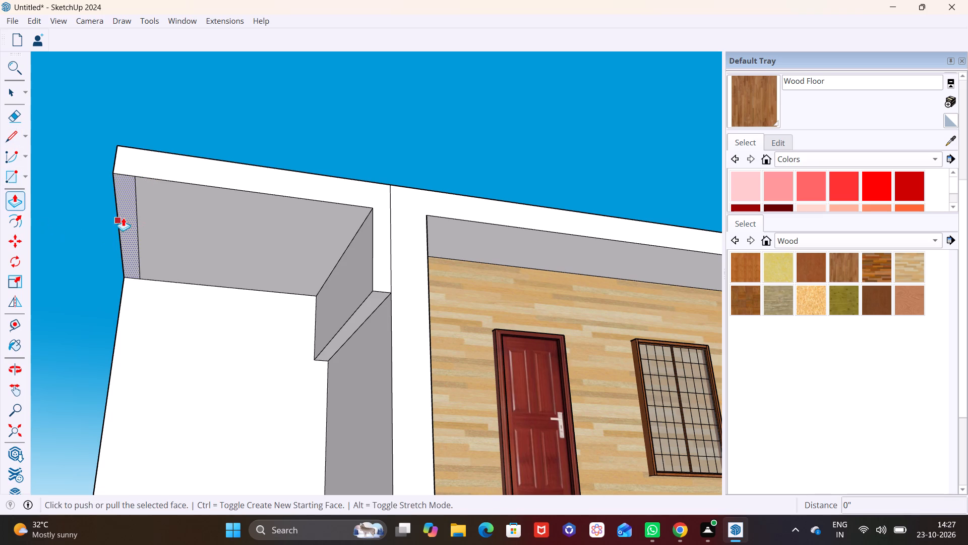
{"action": "left_click", "coordinate": [125, 216]}
{"action": "scroll", "coordinate": [129, 294], "scroll_direction": "down", "scroll_amount": 9}
{"action": "middle_click_drag", "start_coordinate": [129, 301], "coordinate": [127, 353]}
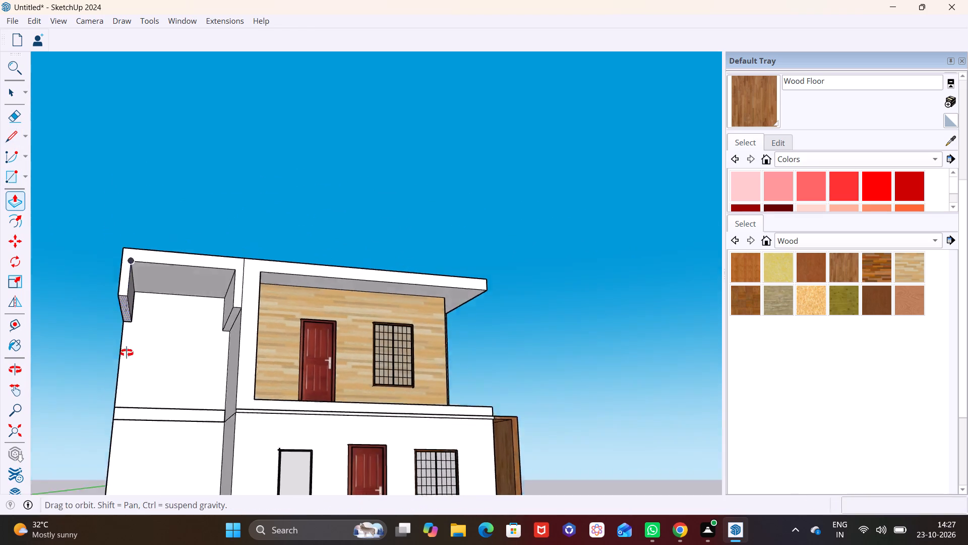
{"action": "middle_click_drag", "start_coordinate": [127, 353], "coordinate": [130, 447]}
{"action": "middle_click_drag", "start_coordinate": [133, 445], "coordinate": [172, 272], "text": "shift"}
{"action": "left_click", "coordinate": [187, 404]}
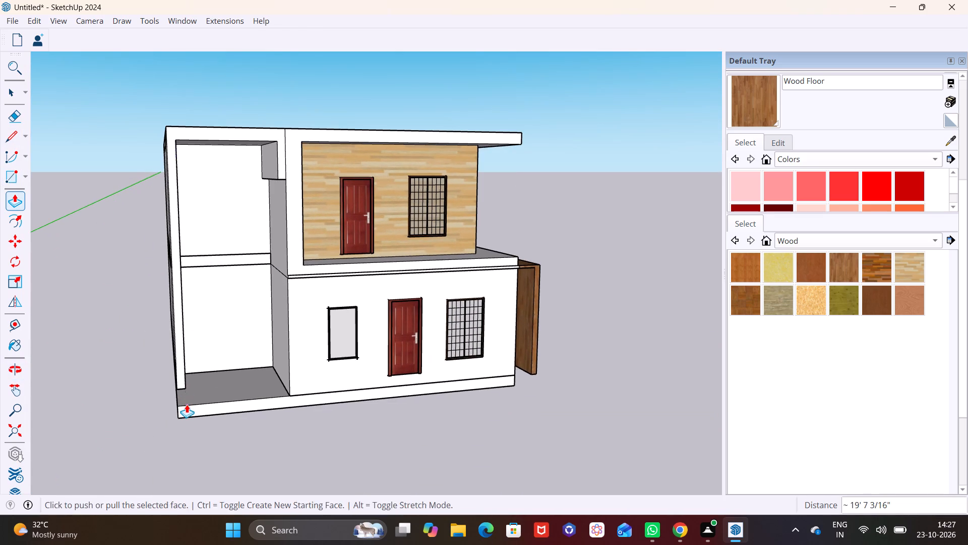
Push/Pull the outer side wall's bottom face down about 1' 4 13/16" to meet the base slab.
{"action": "middle_click_drag", "start_coordinate": [222, 346], "coordinate": [328, 319]}
{"action": "scroll", "coordinate": [230, 373], "scroll_direction": "up", "scroll_amount": 5}
{"action": "middle_click_drag", "start_coordinate": [237, 357], "coordinate": [244, 291]}
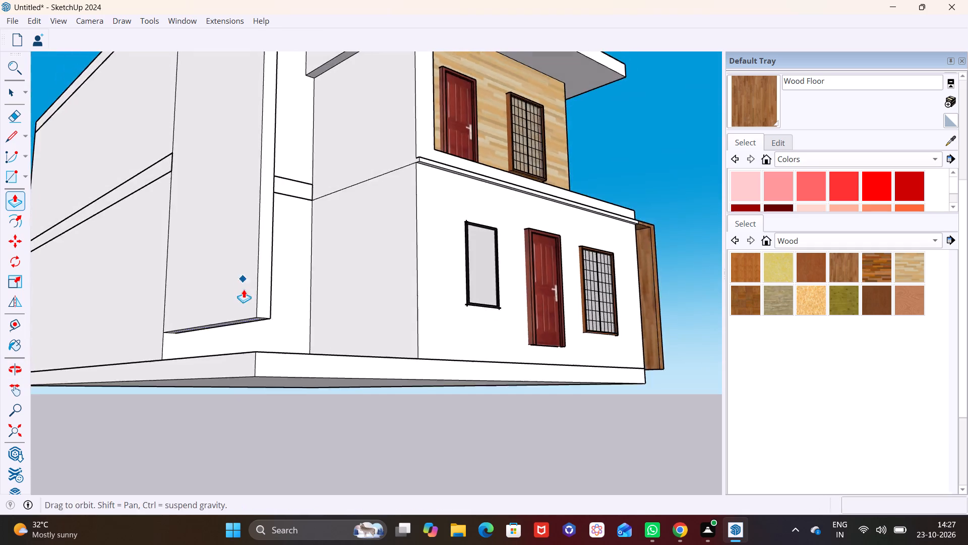
{"action": "scroll", "coordinate": [237, 343], "scroll_direction": "up", "scroll_amount": 4}
{"action": "left_click", "coordinate": [243, 306]}
{"action": "left_click", "coordinate": [247, 373]}
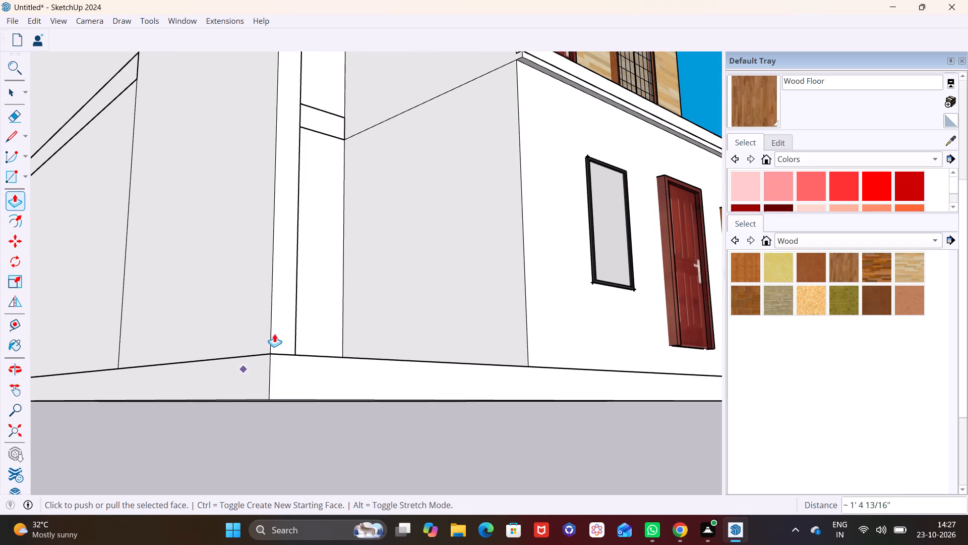
{"action": "scroll", "coordinate": [278, 289], "scroll_direction": "down", "scroll_amount": 5}
{"action": "middle_click_drag", "start_coordinate": [291, 294], "coordinate": [150, 400]}
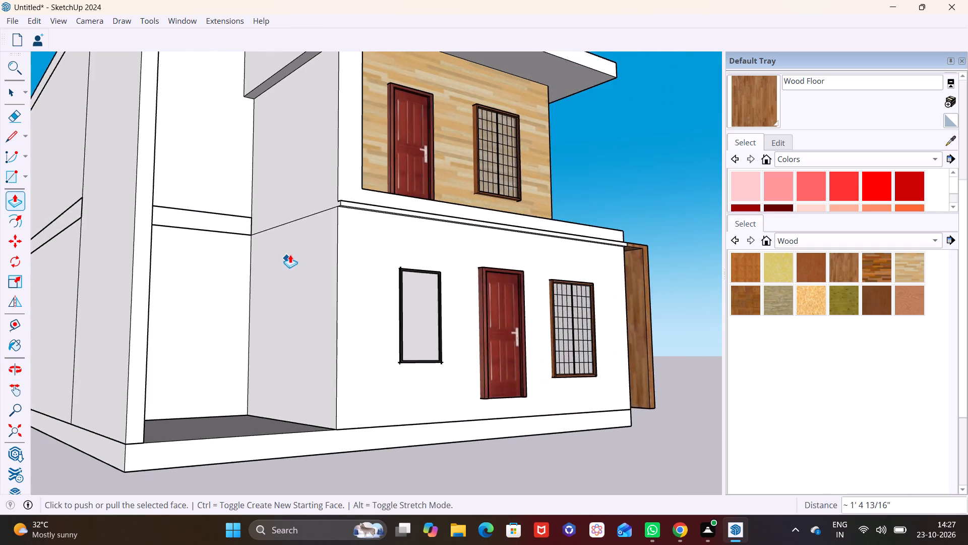
{"action": "middle_click_drag", "start_coordinate": [287, 271], "coordinate": [255, 362], "text": "shift"}
Push/Pull the projecting side block's underside down past the upper floor, then a further 10' 9 7/8" or so to the base slab.
{"action": "left_click", "coordinate": [16, 92]}
{"action": "left_click", "coordinate": [276, 149]}
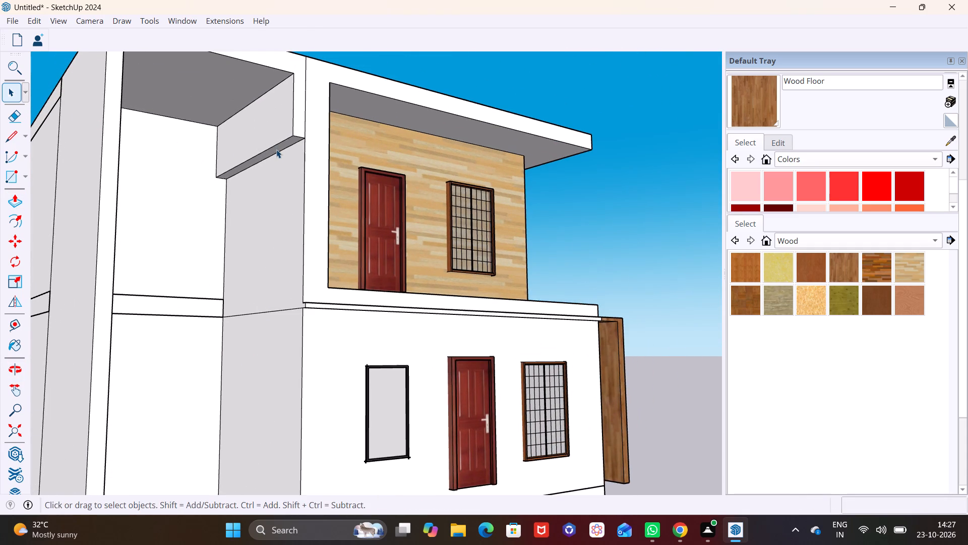
{"action": "left_click", "coordinate": [19, 199]}
{"action": "left_click", "coordinate": [271, 151]}
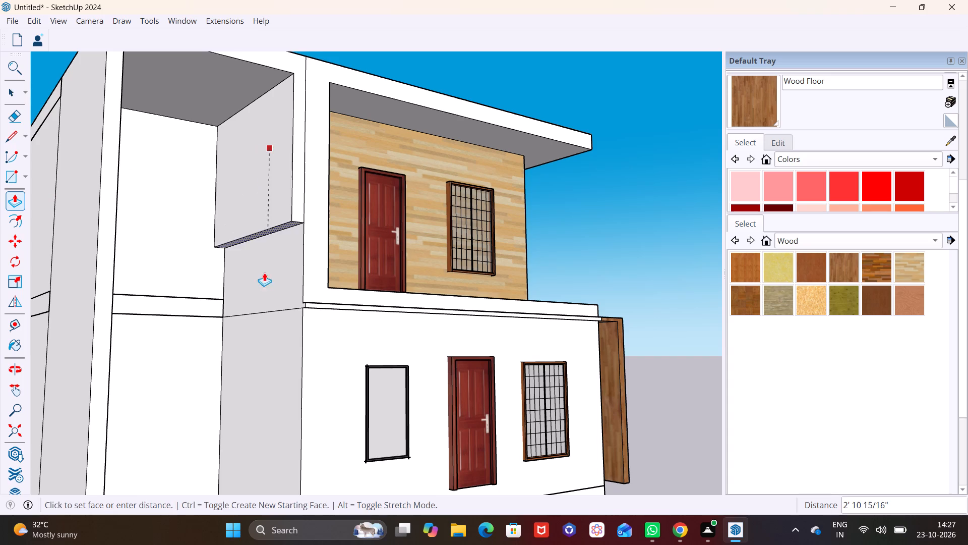
{"action": "scroll", "coordinate": [257, 306], "scroll_direction": "down", "scroll_amount": 1}
{"action": "scroll", "coordinate": [264, 350], "scroll_direction": "down", "scroll_amount": 3}
{"action": "middle_click_drag", "start_coordinate": [264, 348], "coordinate": [278, 226], "text": "shift"}
{"action": "scroll", "coordinate": [263, 208], "scroll_direction": "up", "scroll_amount": 3}
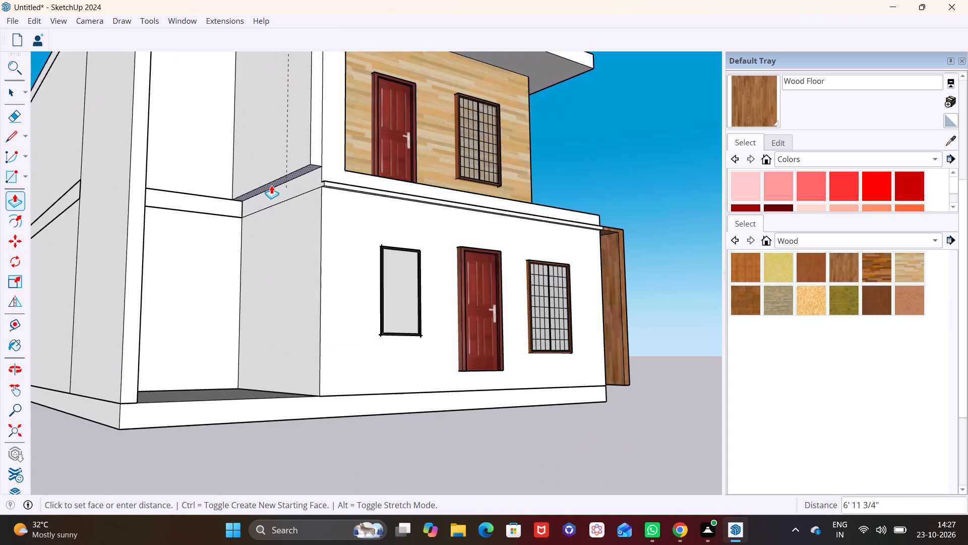
{"action": "left_click_drag", "start_coordinate": [272, 184], "coordinate": [273, 313]}
{"action": "left_click_drag", "start_coordinate": [286, 180], "coordinate": [286, 293]}
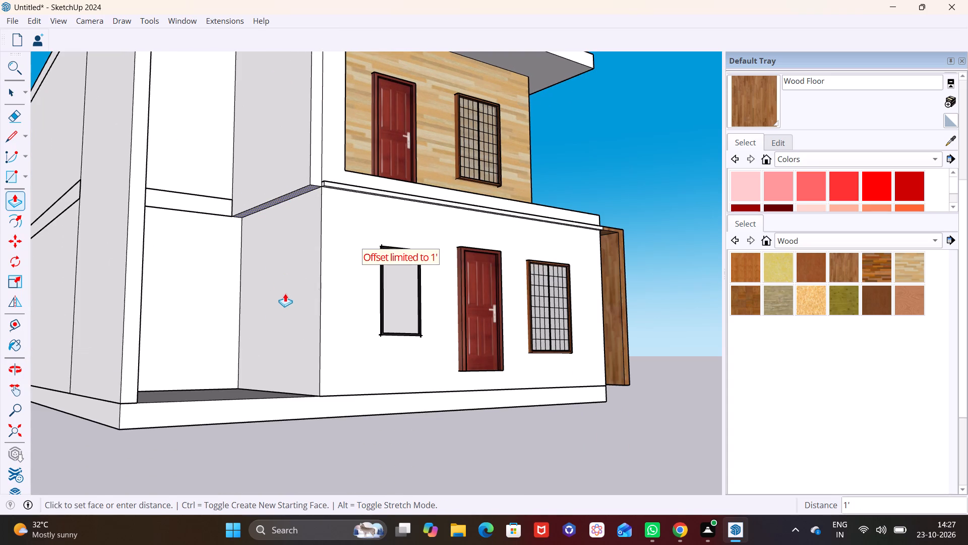
{"action": "left_click_drag", "start_coordinate": [281, 196], "coordinate": [275, 411]}
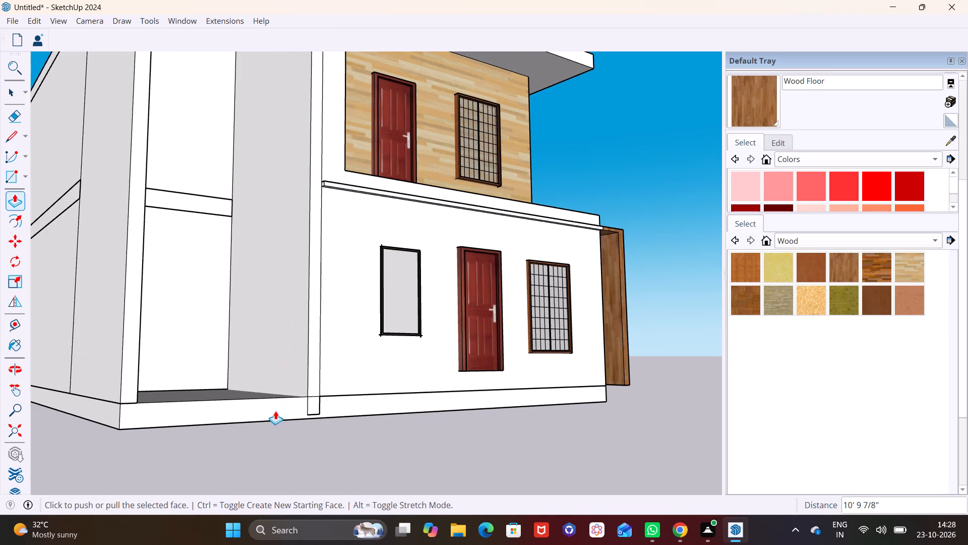
{"action": "left_click_drag", "start_coordinate": [275, 411], "coordinate": [282, 412]}
Draw a rectangle on the upper part of the side bay's recessed back wall, spanning nearly its full width.
{"action": "scroll", "coordinate": [235, 276], "scroll_direction": "down", "scroll_amount": 3}
{"action": "middle_click_drag", "start_coordinate": [220, 278], "coordinate": [60, 313]}
{"action": "scroll", "coordinate": [94, 277], "scroll_direction": "down", "scroll_amount": 2}
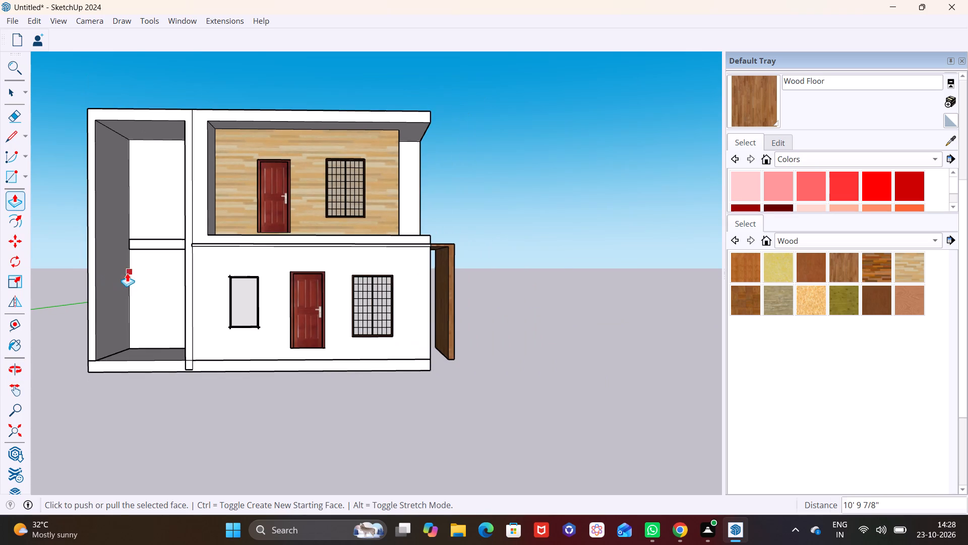
{"action": "middle_click_drag", "start_coordinate": [127, 273], "coordinate": [225, 296]}
{"action": "scroll", "coordinate": [224, 272], "scroll_direction": "up", "scroll_amount": 5}
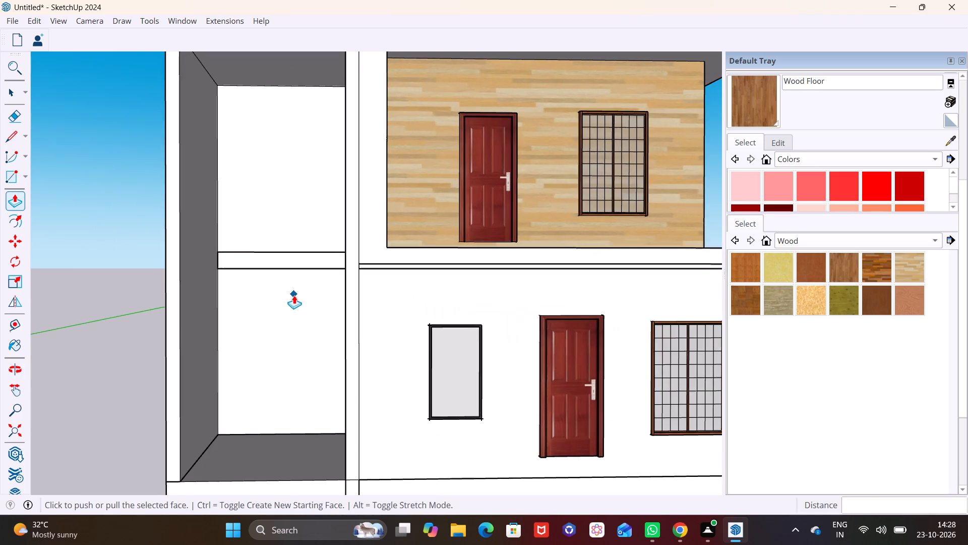
{"action": "middle_click_drag", "start_coordinate": [301, 299], "coordinate": [345, 319]}
{"action": "left_click", "coordinate": [27, 175]}
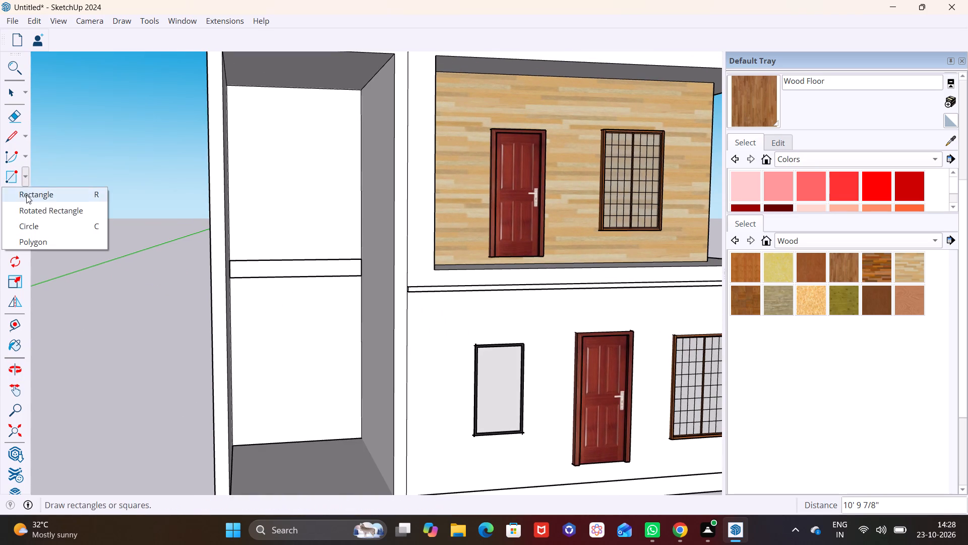
{"action": "left_click", "coordinate": [26, 195]}
{"action": "left_click", "coordinate": [231, 90]}
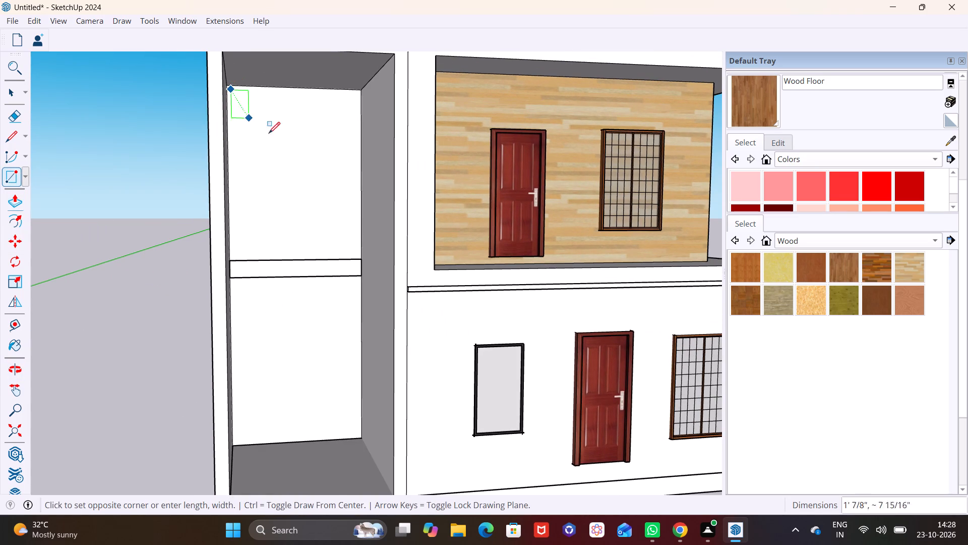
{"action": "left_click", "coordinate": [356, 193]}
{"action": "key", "text": "space"}
Push/Pull the back wall rectangle forward about 8' 10", just short of the side bay's front edge.
{"action": "left_click", "coordinate": [286, 160]}
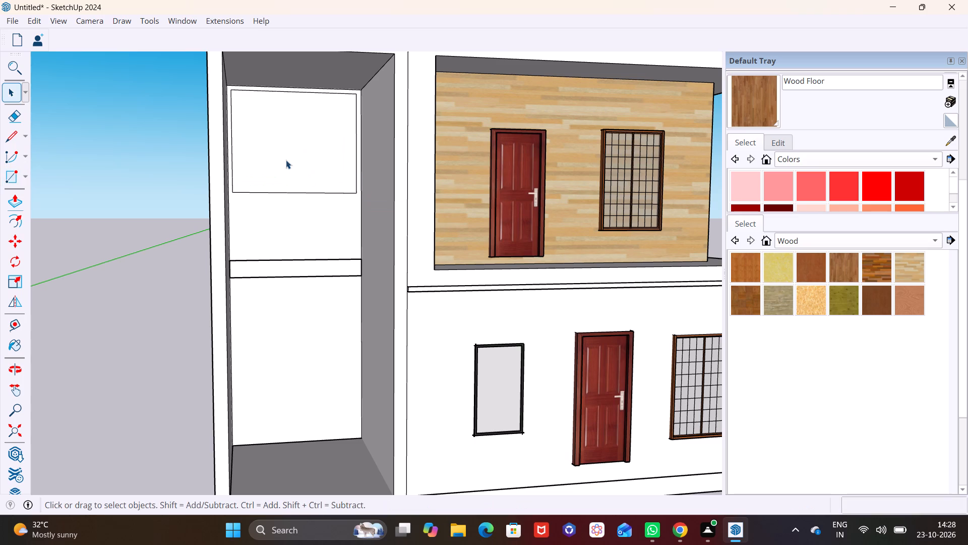
{"action": "left_click", "coordinate": [13, 201]}
{"action": "left_click", "coordinate": [271, 143]}
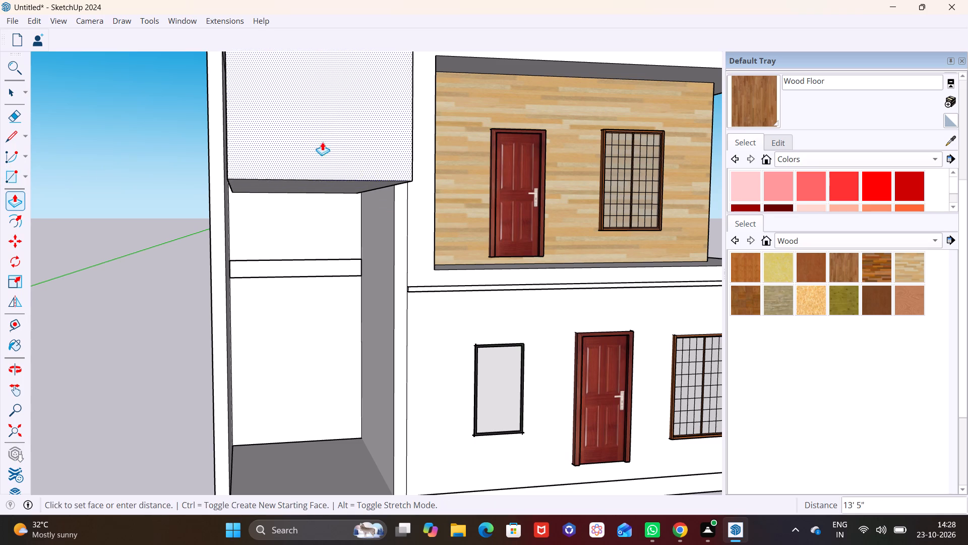
{"action": "middle_click_drag", "start_coordinate": [313, 133], "coordinate": [92, 228]}
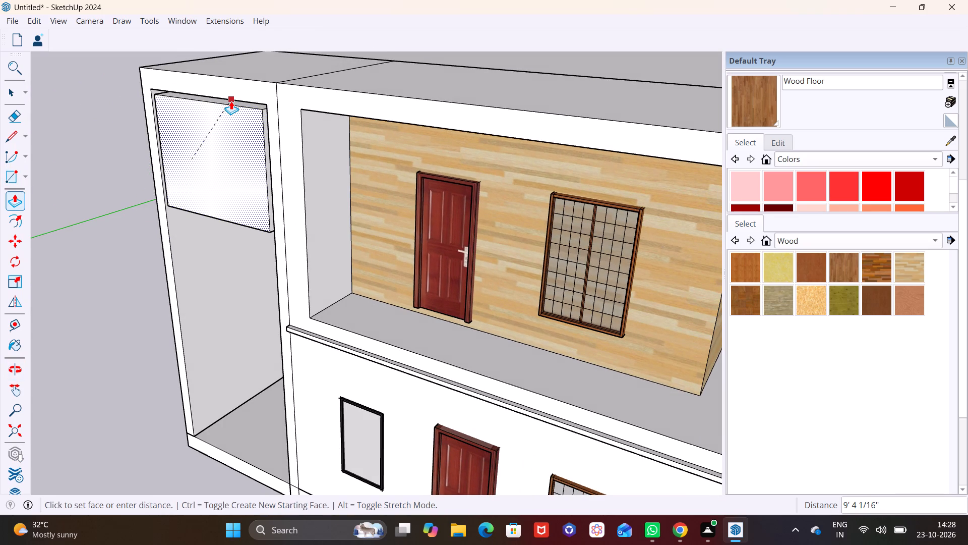
{"action": "left_click", "coordinate": [193, 113]}
Push/Pull the new bay block's underside all the way down to the base slab, filling the side bay's full height.
{"action": "middle_click_drag", "start_coordinate": [210, 171], "coordinate": [231, 70]}
{"action": "middle_click_drag", "start_coordinate": [234, 203], "coordinate": [245, 188]}
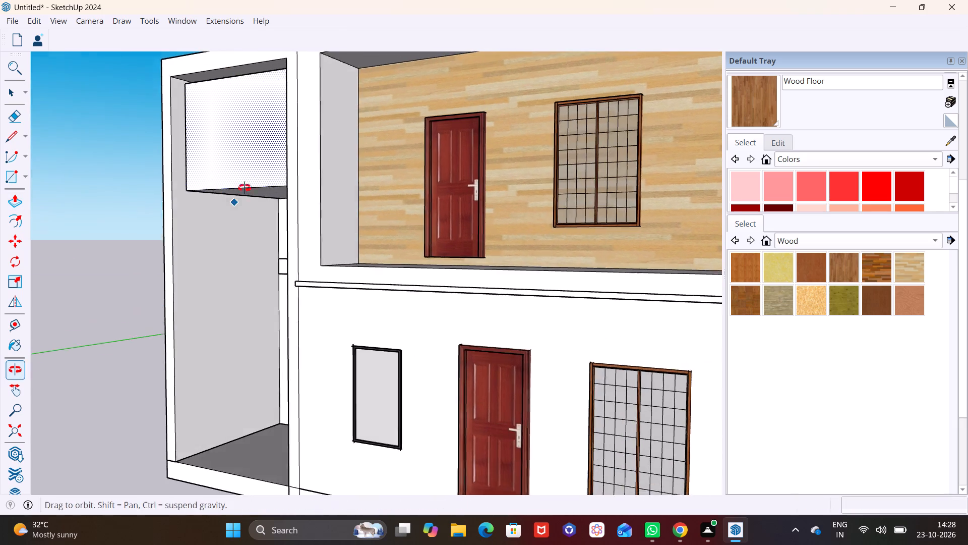
{"action": "middle_click_drag", "start_coordinate": [245, 188], "coordinate": [283, 120]}
{"action": "key", "text": "space"}
{"action": "left_click", "coordinate": [275, 161]}
{"action": "left_click", "coordinate": [14, 203]}
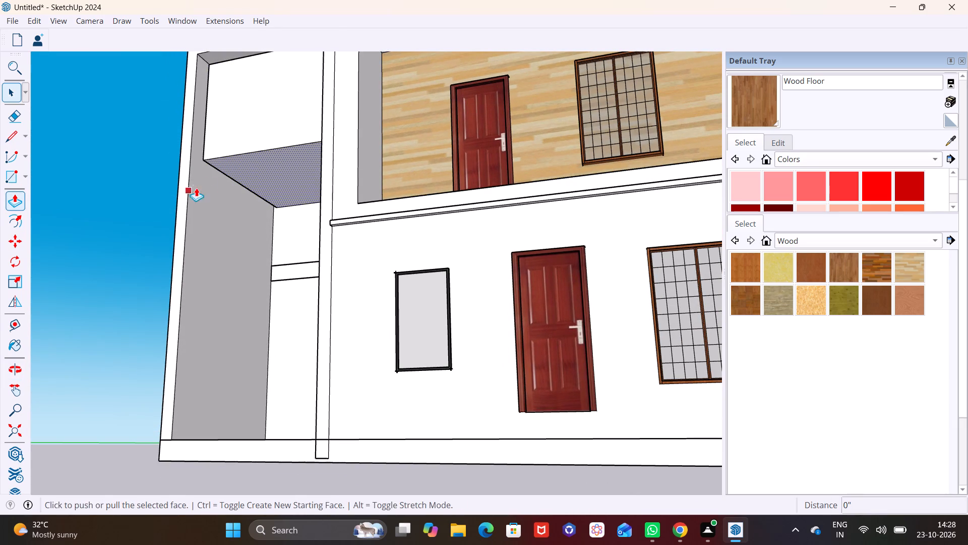
{"action": "left_click", "coordinate": [280, 171]}
{"action": "left_click_drag", "start_coordinate": [280, 171], "coordinate": [278, 280]}
{"action": "left_click_drag", "start_coordinate": [285, 241], "coordinate": [276, 368]}
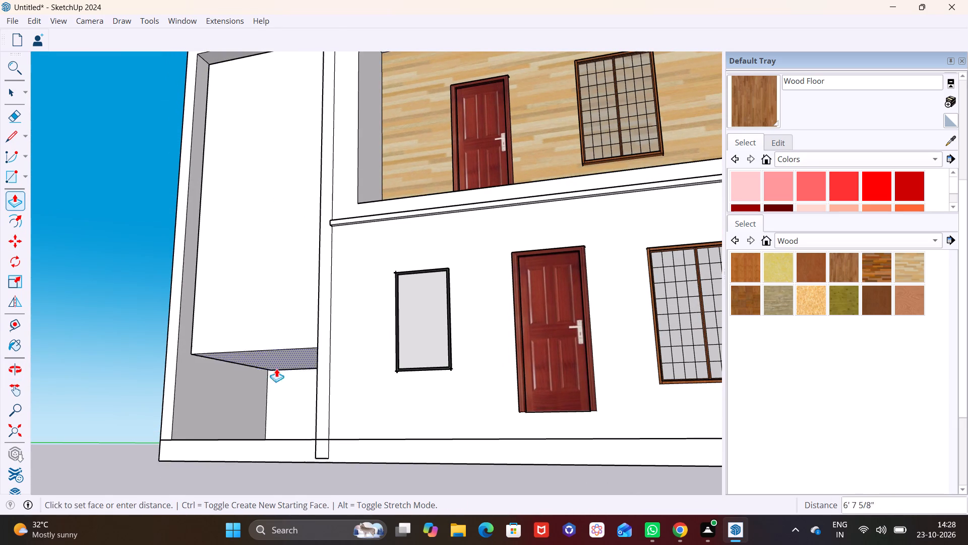
{"action": "left_click_drag", "start_coordinate": [276, 368], "coordinate": [259, 442]}
{"action": "left_click", "coordinate": [234, 428]}
{"action": "key", "text": "space"}
{"action": "scroll", "coordinate": [264, 319], "scroll_direction": "down", "scroll_amount": 2}
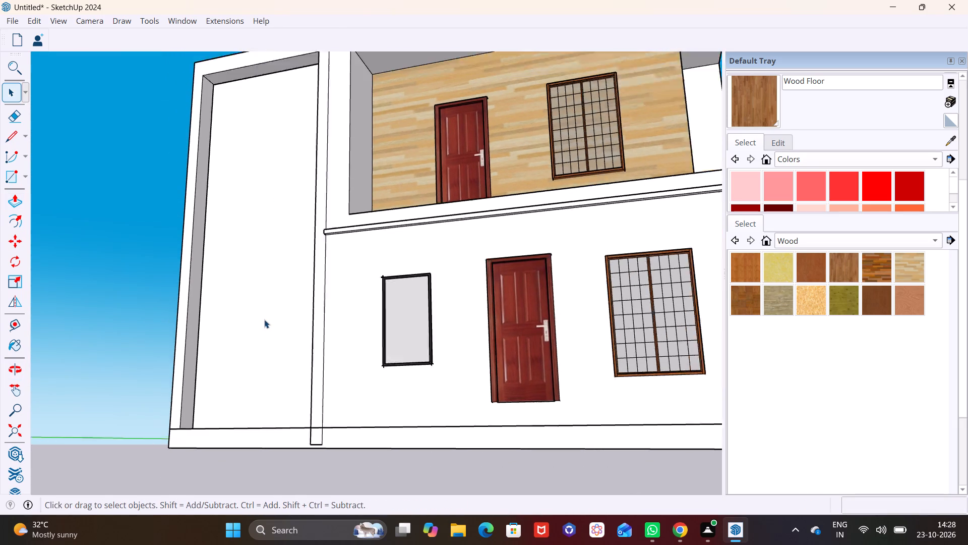
Push/Pull the roof face above the side bay upward about 2' 11 11/16" so the bay rises above the main roof.
{"action": "scroll", "coordinate": [264, 319], "scroll_direction": "down", "scroll_amount": 3}
{"action": "middle_click_drag", "start_coordinate": [244, 265], "coordinate": [246, 345]}
{"action": "scroll", "coordinate": [247, 226], "scroll_direction": "up", "scroll_amount": 1}
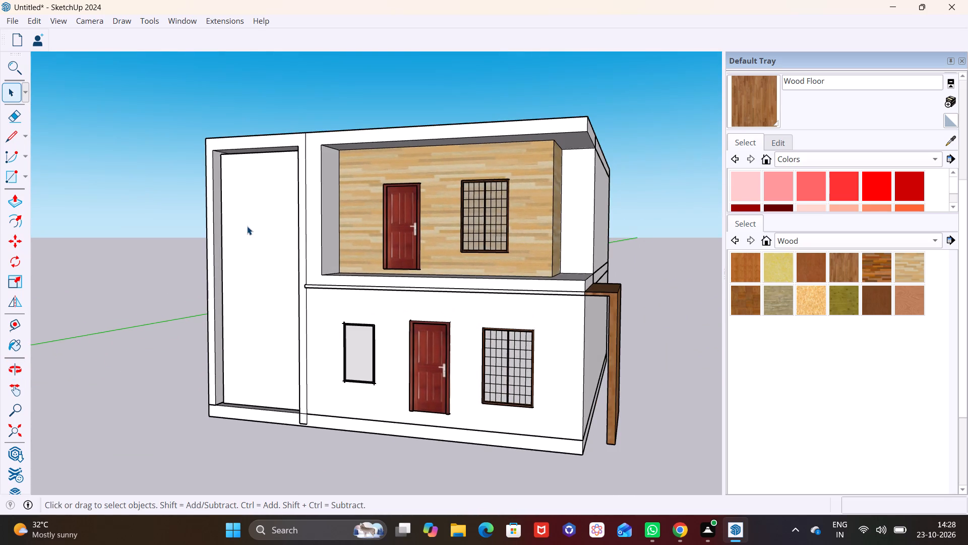
{"action": "scroll", "coordinate": [247, 226], "scroll_direction": "up", "scroll_amount": 2}
{"action": "middle_click_drag", "start_coordinate": [216, 237], "coordinate": [185, 246], "text": "shift"}
{"action": "middle_click_drag", "start_coordinate": [270, 196], "coordinate": [242, 314]}
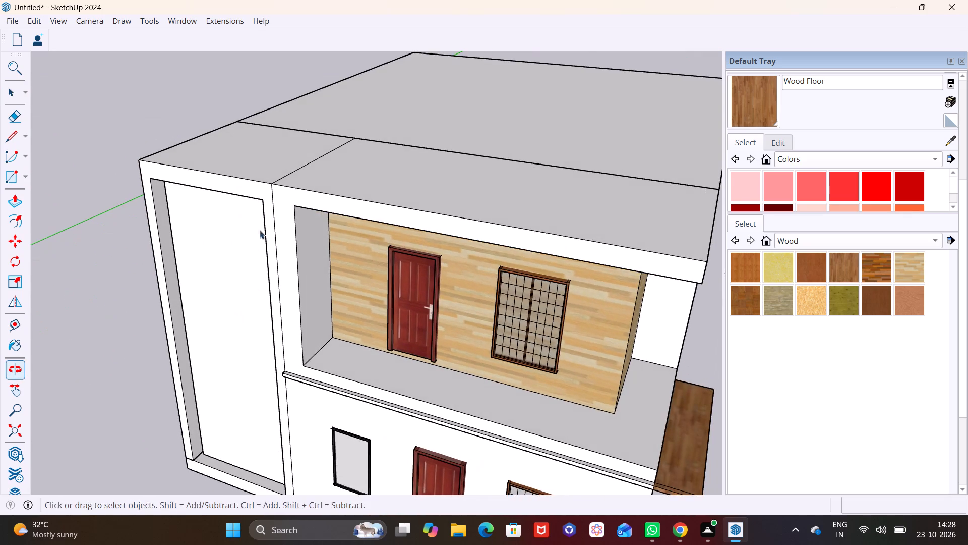
{"action": "scroll", "coordinate": [258, 204], "scroll_direction": "up", "scroll_amount": 1}
{"action": "middle_click_drag", "start_coordinate": [258, 204], "coordinate": [190, 266], "text": "shift"}
{"action": "middle_click_drag", "start_coordinate": [243, 237], "coordinate": [304, 226]}
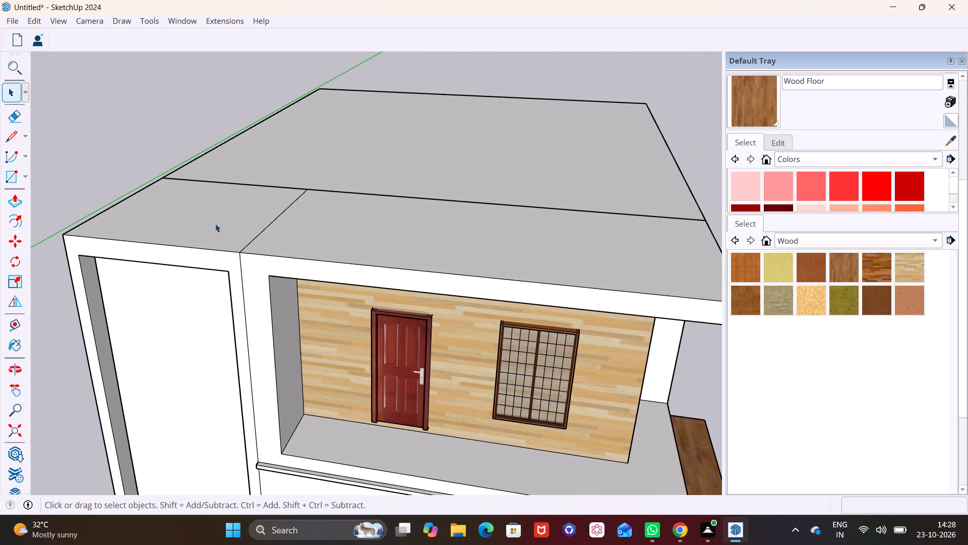
{"action": "left_click", "coordinate": [212, 220]}
{"action": "left_click", "coordinate": [17, 196]}
{"action": "left_click", "coordinate": [155, 211]}
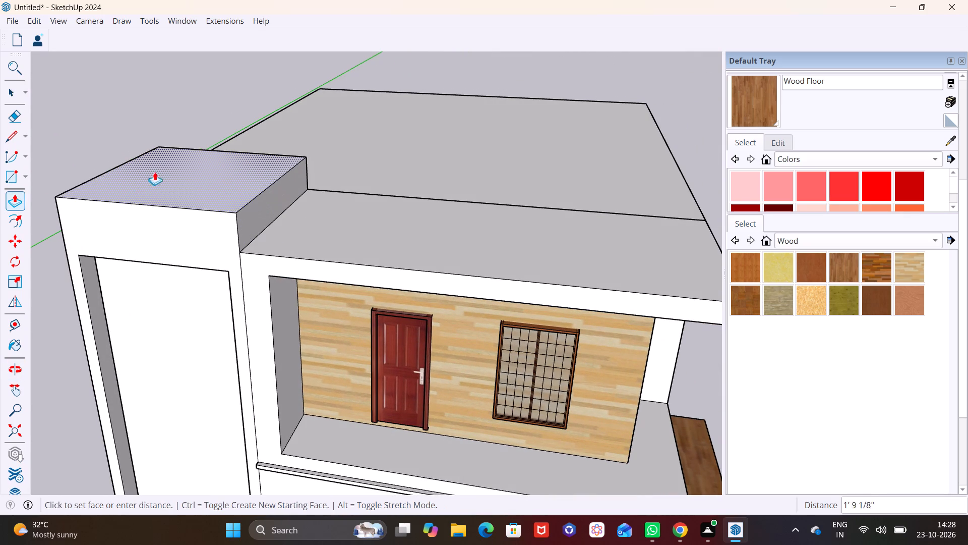
{"action": "left_click", "coordinate": [163, 154]}
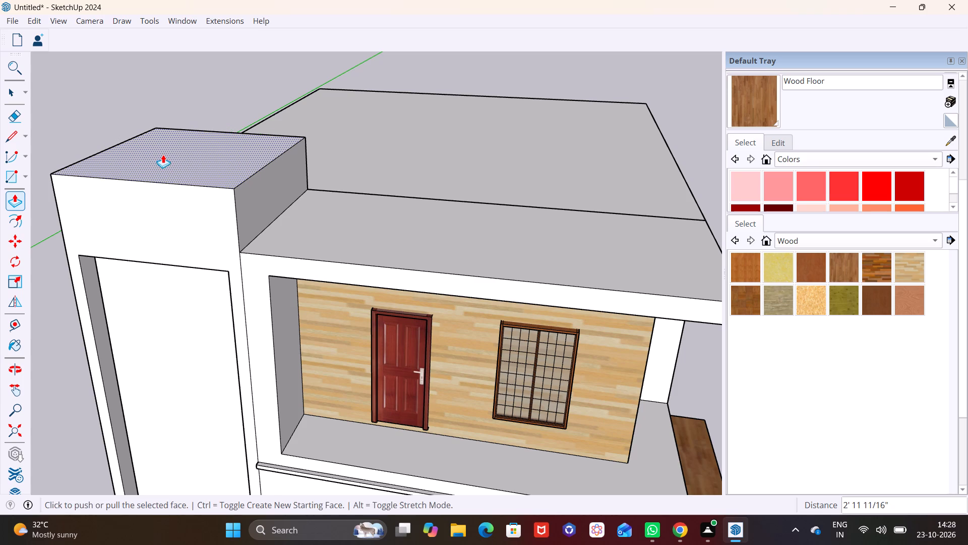
{"action": "middle_click_drag", "start_coordinate": [175, 260], "coordinate": [199, 185]}
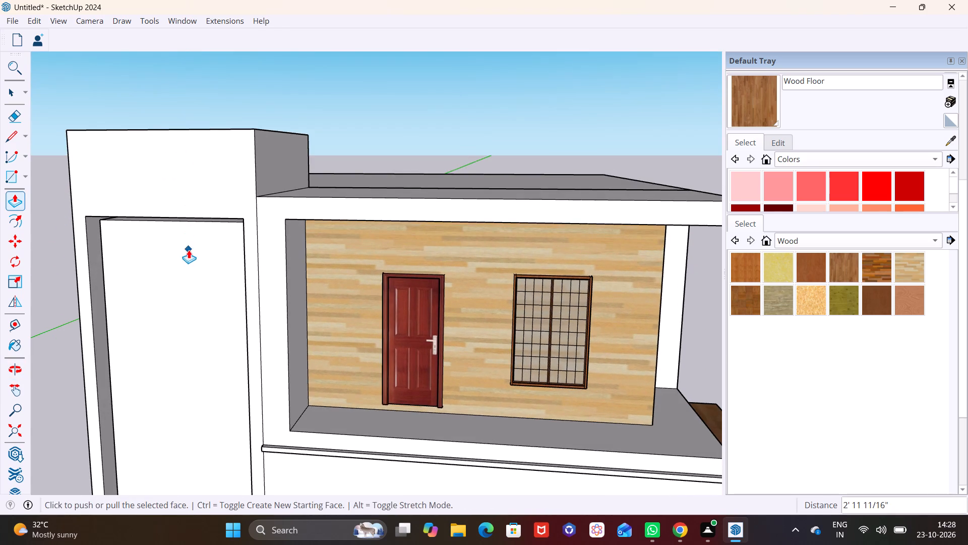
{"action": "scroll", "coordinate": [189, 250], "scroll_direction": "up", "scroll_amount": 1}
{"action": "middle_click_drag", "start_coordinate": [189, 250], "coordinate": [199, 227]}
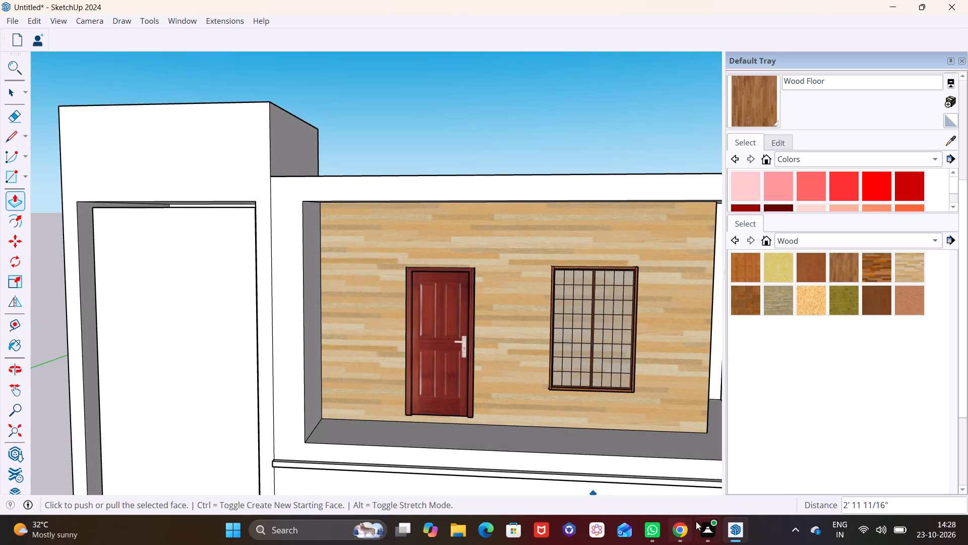
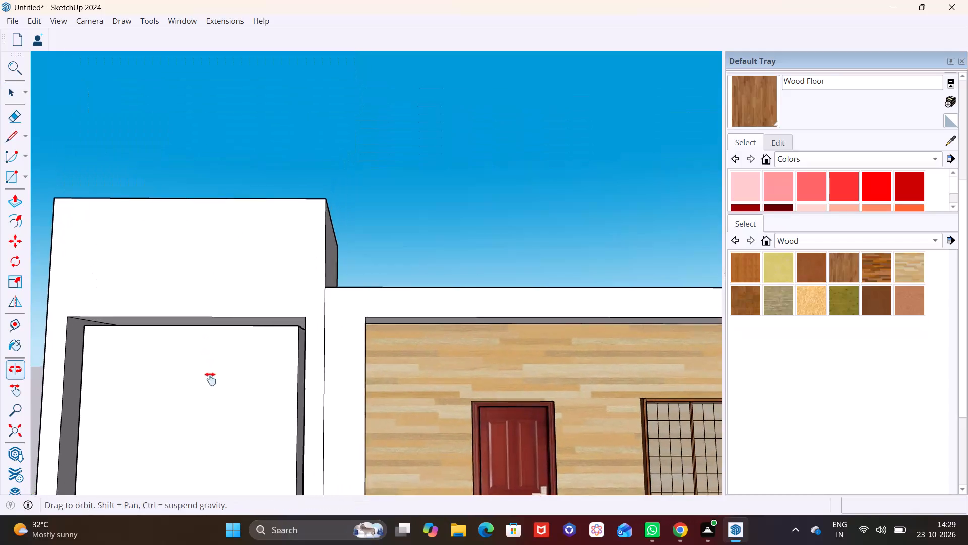
Push/Pull the underside of the side bay's opening upward about 3' 1/8", leaving a thin top frame.
{"action": "middle_click_drag", "start_coordinate": [218, 356], "coordinate": [252, 246]}
{"action": "left_click", "coordinate": [247, 261]}
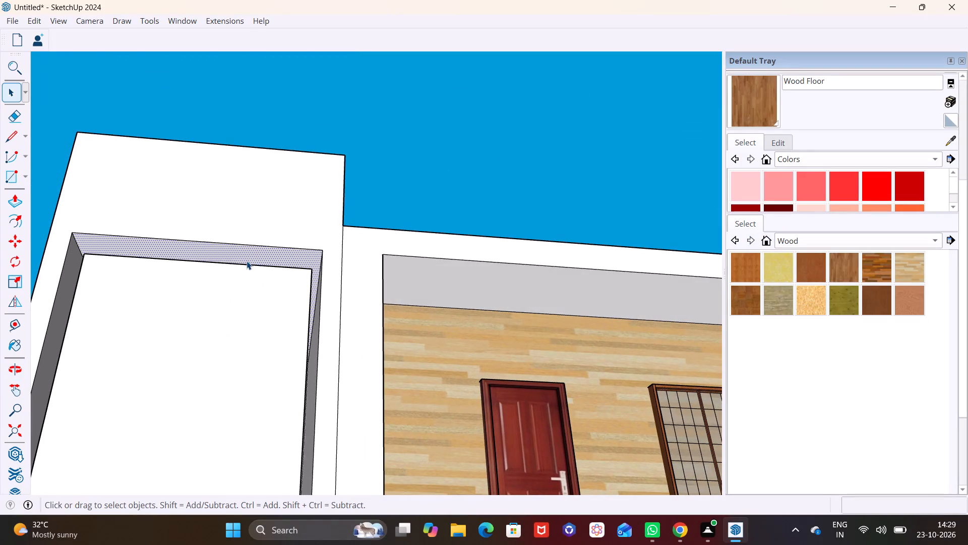
{"action": "left_click", "coordinate": [16, 200]}
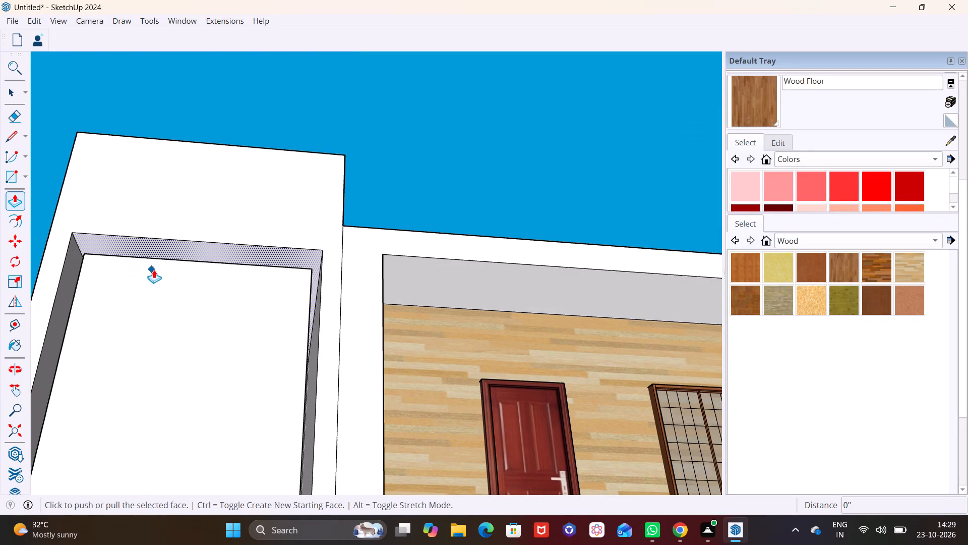
{"action": "left_click", "coordinate": [197, 251]}
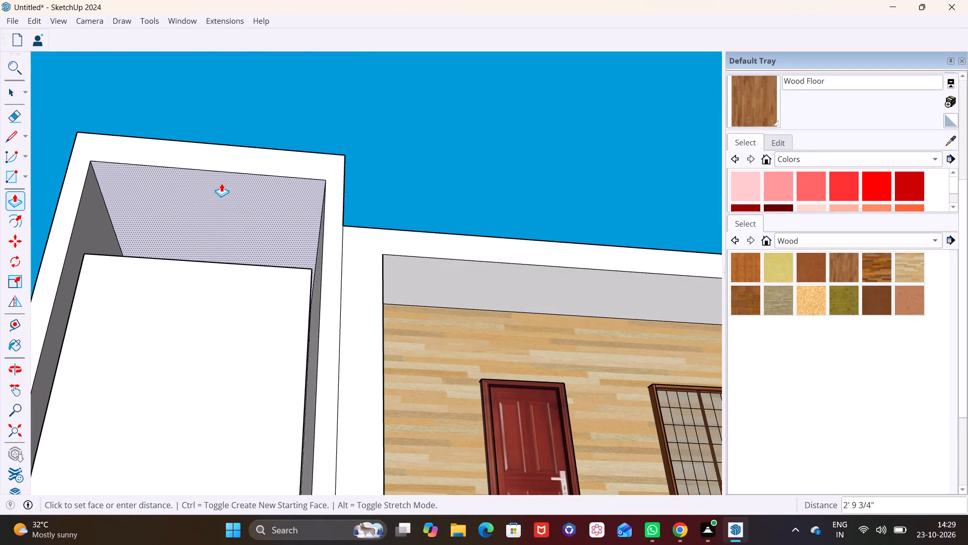
{"action": "left_click", "coordinate": [222, 179]}
Push/Pull the top of the side bay's inner block upward about 3' 5/16" to meet the opening's underside.
{"action": "middle_click_drag", "start_coordinate": [256, 270], "coordinate": [228, 397]}
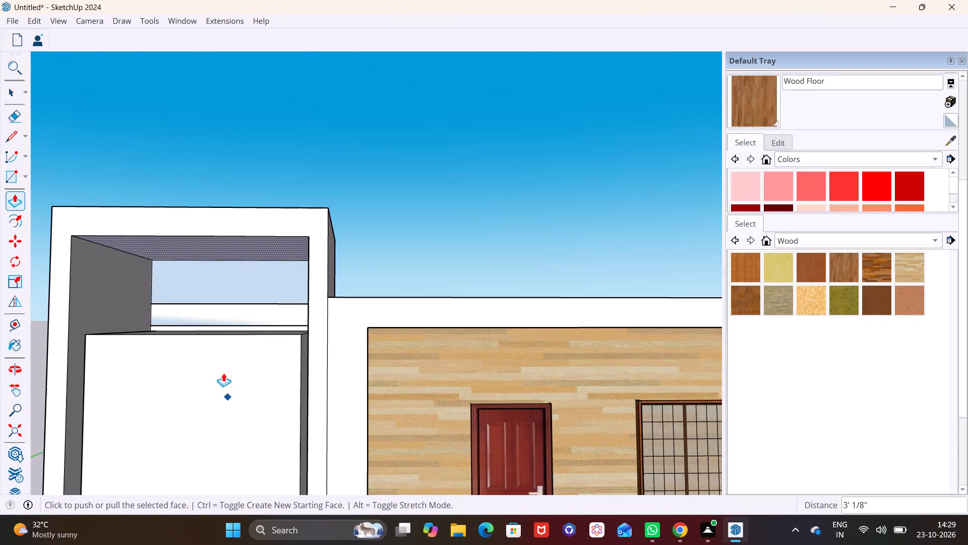
{"action": "scroll", "coordinate": [225, 328], "scroll_direction": "up", "scroll_amount": 2}
{"action": "middle_click_drag", "start_coordinate": [228, 323], "coordinate": [204, 375]}
{"action": "key", "text": "space"}
{"action": "left_click", "coordinate": [192, 349]}
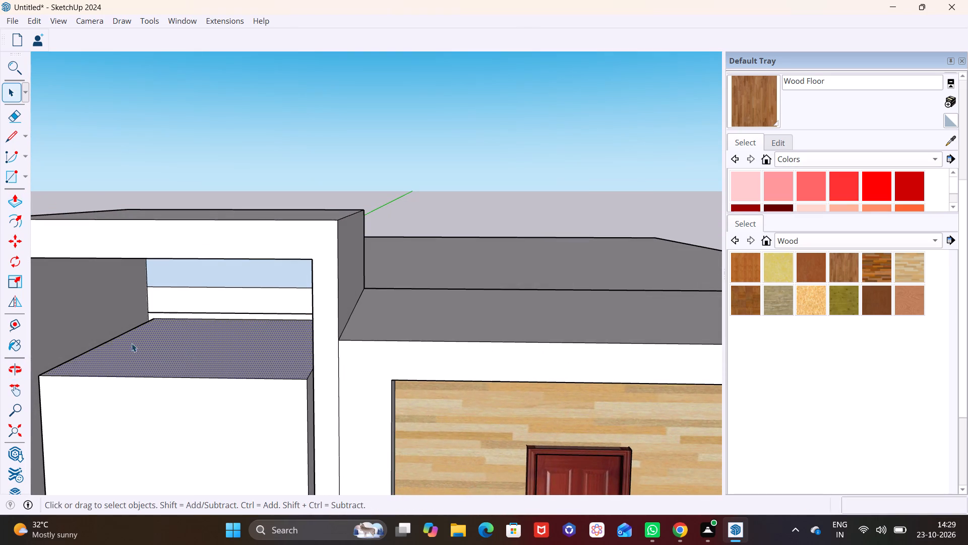
{"action": "left_click", "coordinate": [18, 201]}
{"action": "left_click", "coordinate": [228, 359]}
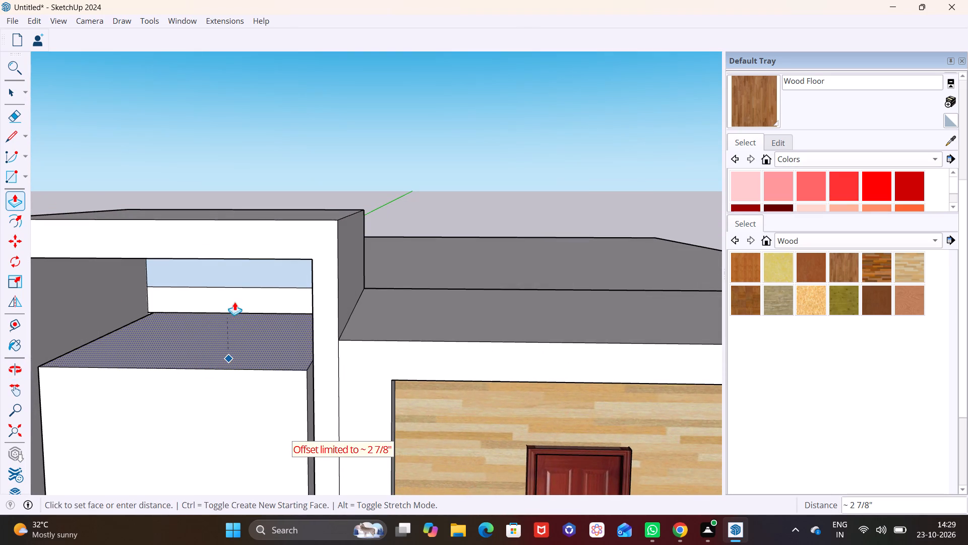
{"action": "left_click_drag", "start_coordinate": [236, 357], "coordinate": [229, 305]}
{"action": "left_click_drag", "start_coordinate": [223, 345], "coordinate": [210, 266]}
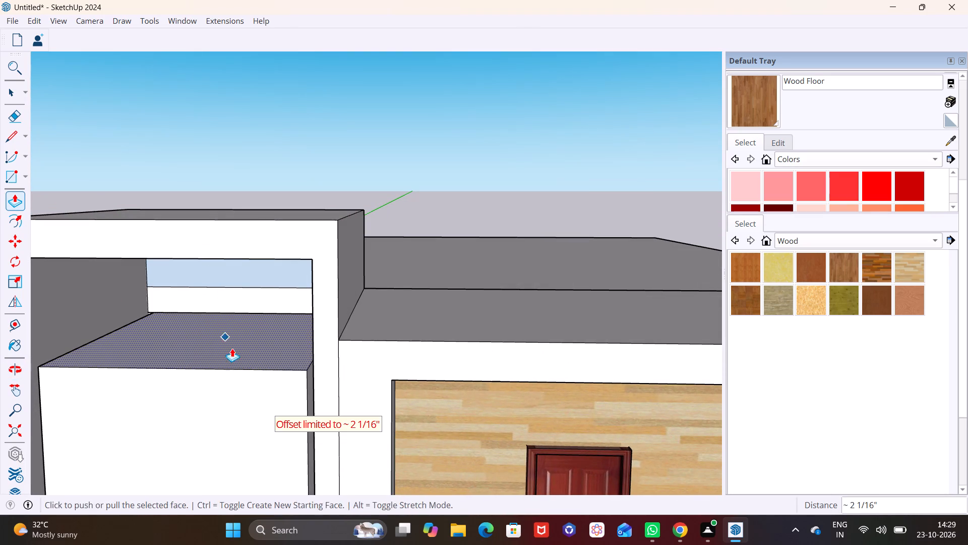
{"action": "left_click_drag", "start_coordinate": [233, 348], "coordinate": [224, 248]}
{"action": "key", "text": "space"}
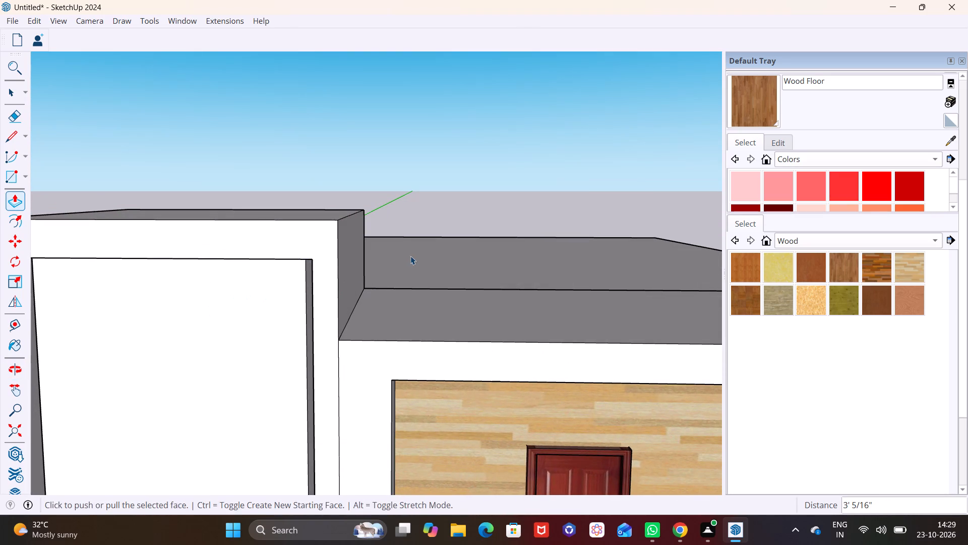
{"action": "left_click", "coordinate": [410, 256]}
Push/Pull the inner block's side face about 2 5/16" toward the main building, closing the gap to the frame.
{"action": "middle_click_drag", "start_coordinate": [261, 351], "coordinate": [346, 282]}
{"action": "scroll", "coordinate": [344, 293], "scroll_direction": "down", "scroll_amount": 1}
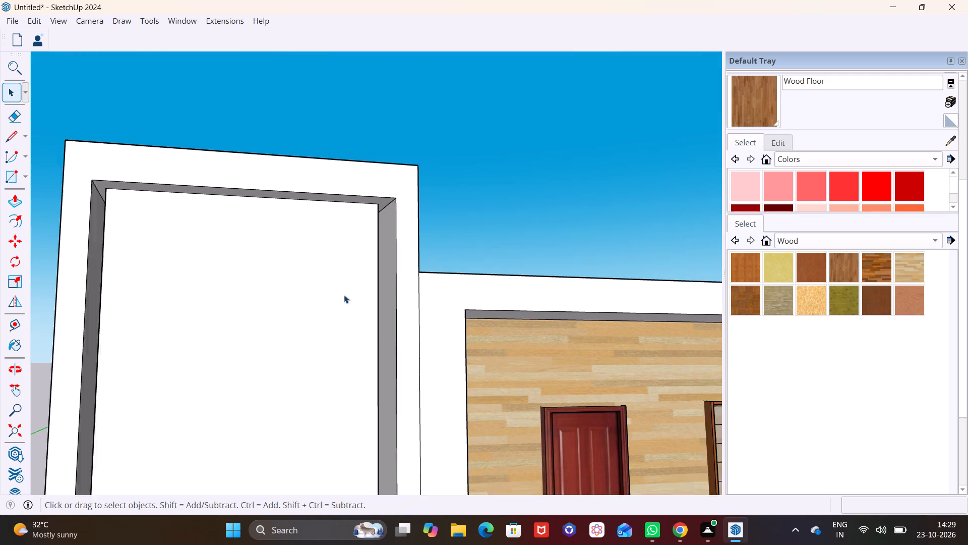
{"action": "scroll", "coordinate": [344, 295], "scroll_direction": "down", "scroll_amount": 1}
{"action": "middle_click_drag", "start_coordinate": [318, 322], "coordinate": [318, 387]}
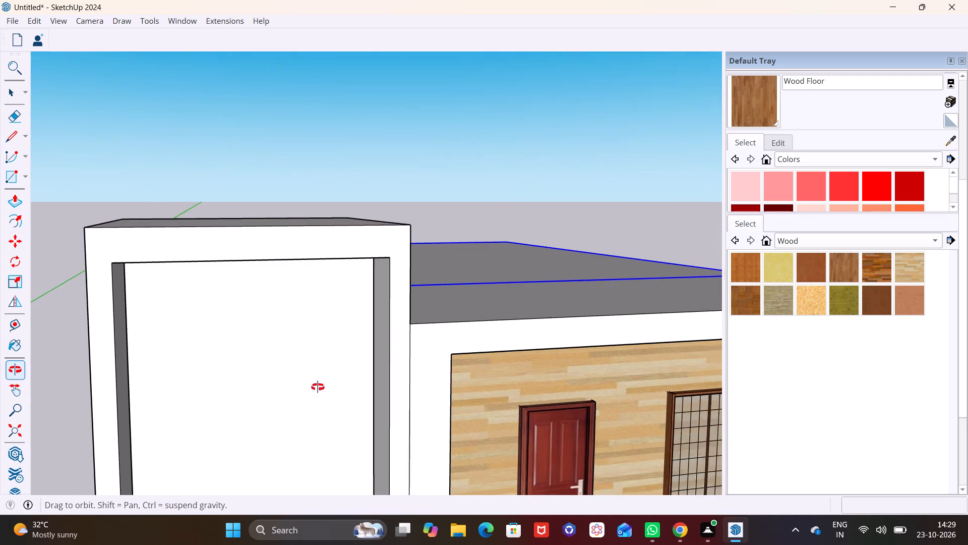
{"action": "middle_click_drag", "start_coordinate": [318, 387], "coordinate": [320, 385]}
{"action": "scroll", "coordinate": [376, 363], "scroll_direction": "up", "scroll_amount": 5}
{"action": "middle_click_drag", "start_coordinate": [377, 363], "coordinate": [308, 371]}
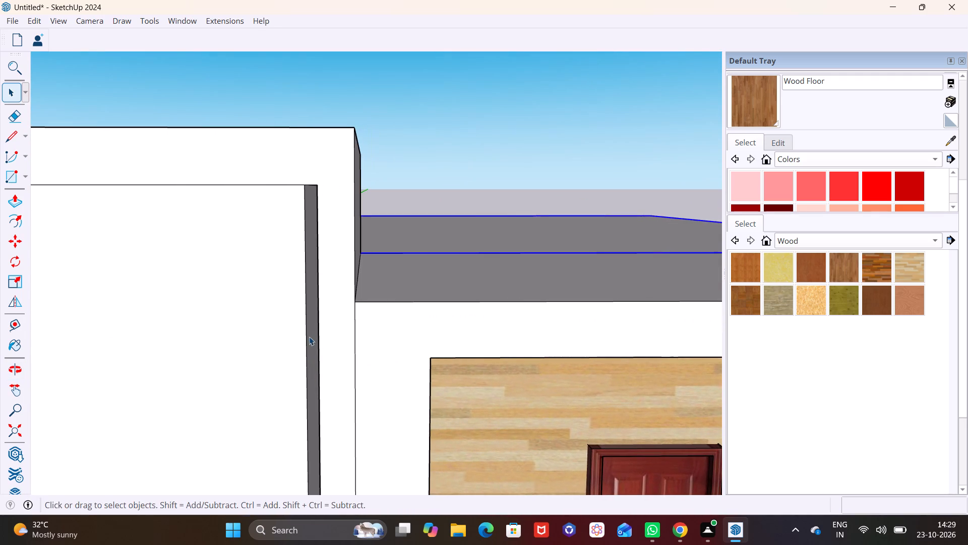
{"action": "left_click", "coordinate": [312, 333]}
{"action": "left_click", "coordinate": [13, 203]}
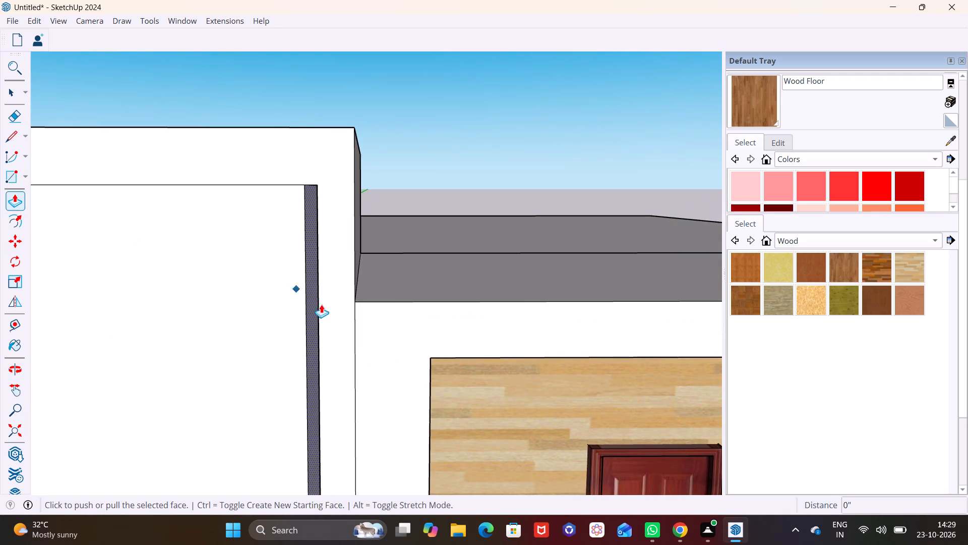
{"action": "left_click", "coordinate": [313, 311]}
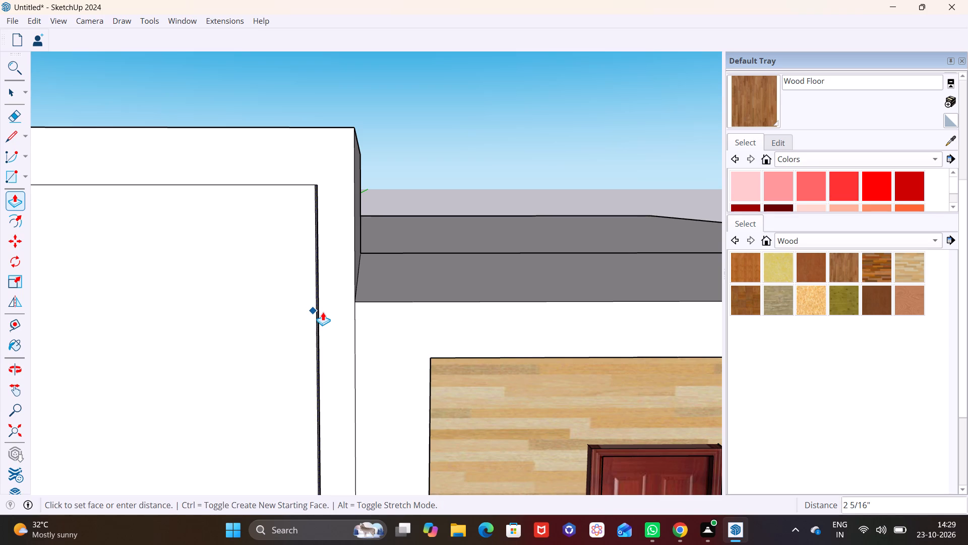
{"action": "left_click", "coordinate": [323, 312]}
Examine the side bay, upper storey and roof from several angles.
{"action": "scroll", "coordinate": [208, 327], "scroll_direction": "down", "scroll_amount": 7}
{"action": "middle_click_drag", "start_coordinate": [193, 352], "coordinate": [381, 327], "text": "shift"}
{"action": "scroll", "coordinate": [233, 314], "scroll_direction": "up", "scroll_amount": 3}
{"action": "middle_click_drag", "start_coordinate": [309, 347], "coordinate": [153, 362]}
{"action": "scroll", "coordinate": [169, 343], "scroll_direction": "down", "scroll_amount": 9}
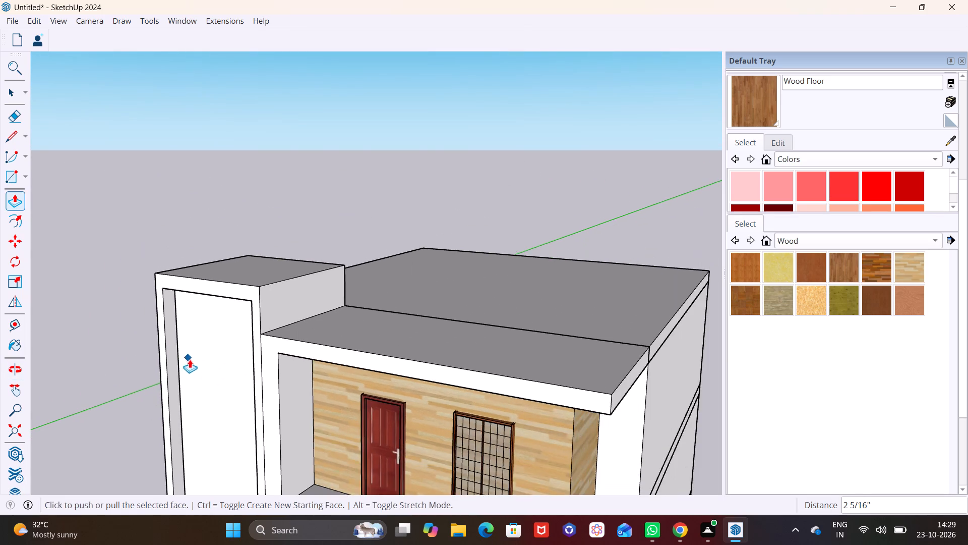
{"action": "middle_click_drag", "start_coordinate": [195, 361], "coordinate": [176, 293], "text": "shift"}
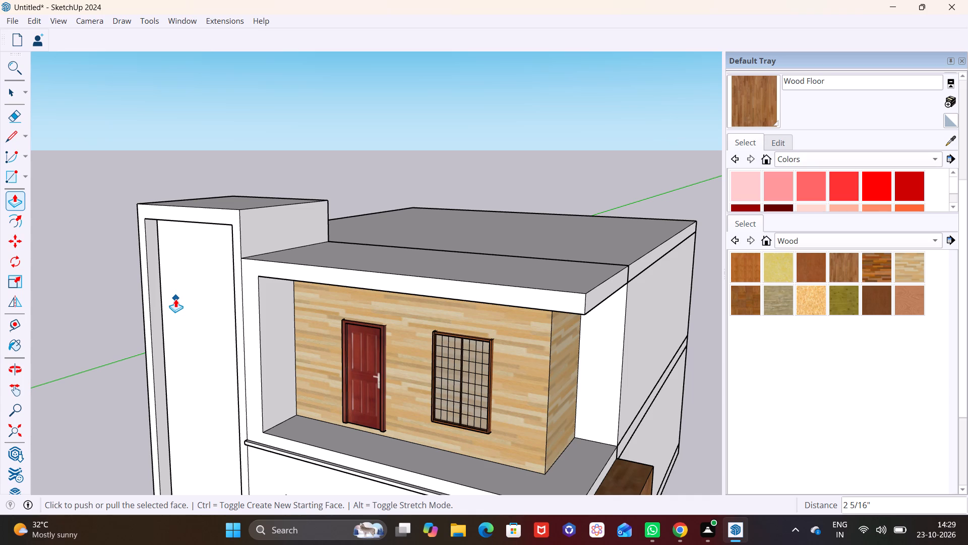
{"action": "scroll", "coordinate": [140, 324], "scroll_direction": "up", "scroll_amount": 1}
{"action": "middle_click_drag", "start_coordinate": [150, 331], "coordinate": [229, 307]}
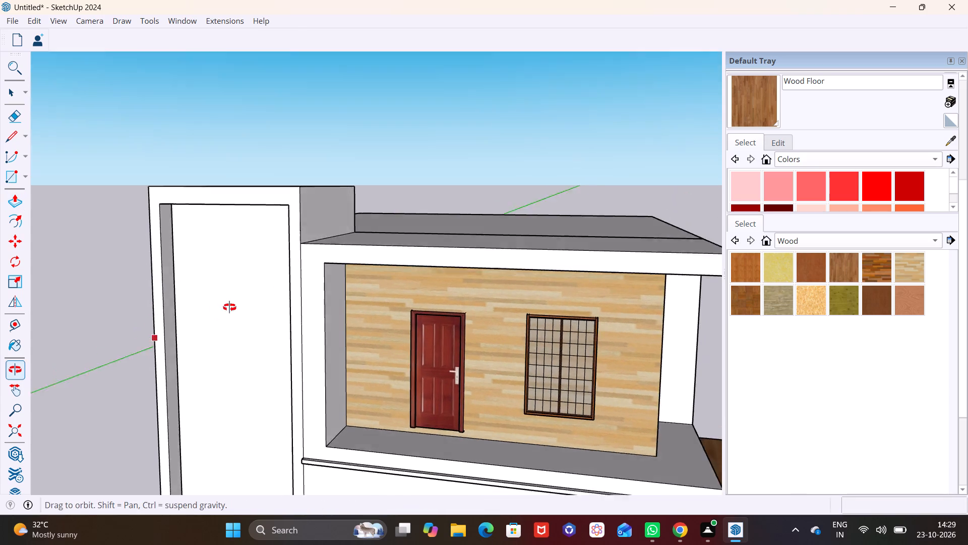
{"action": "middle_click_drag", "start_coordinate": [229, 307], "coordinate": [230, 306]}
{"action": "key", "text": "space"}
{"action": "middle_click_drag", "start_coordinate": [229, 355], "coordinate": [161, 306], "text": "shift"}
{"action": "middle_click_drag", "start_coordinate": [172, 319], "coordinate": [125, 348], "text": "shift"}
{"action": "scroll", "coordinate": [165, 336], "scroll_direction": "down", "scroll_amount": 3}
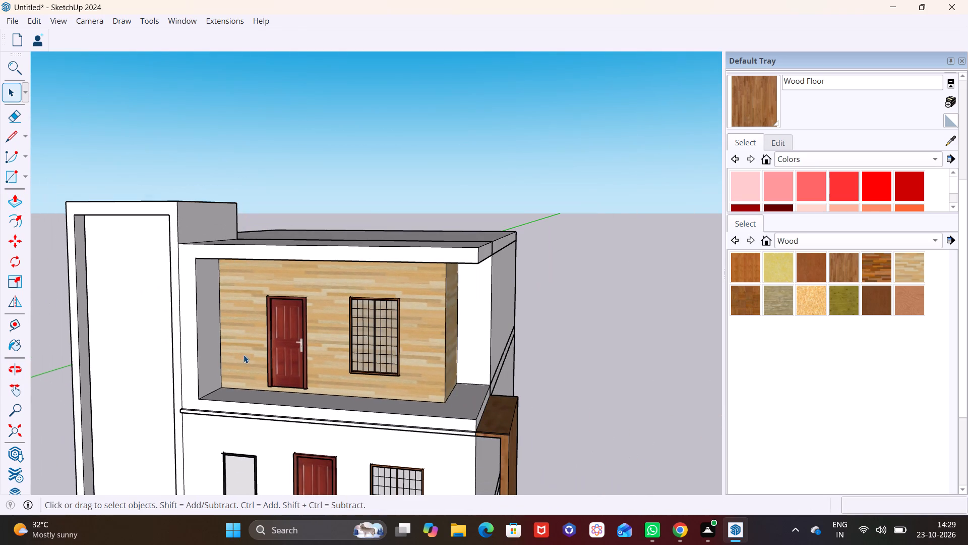
{"action": "middle_click_drag", "start_coordinate": [267, 306], "coordinate": [236, 419], "text": "shift"}
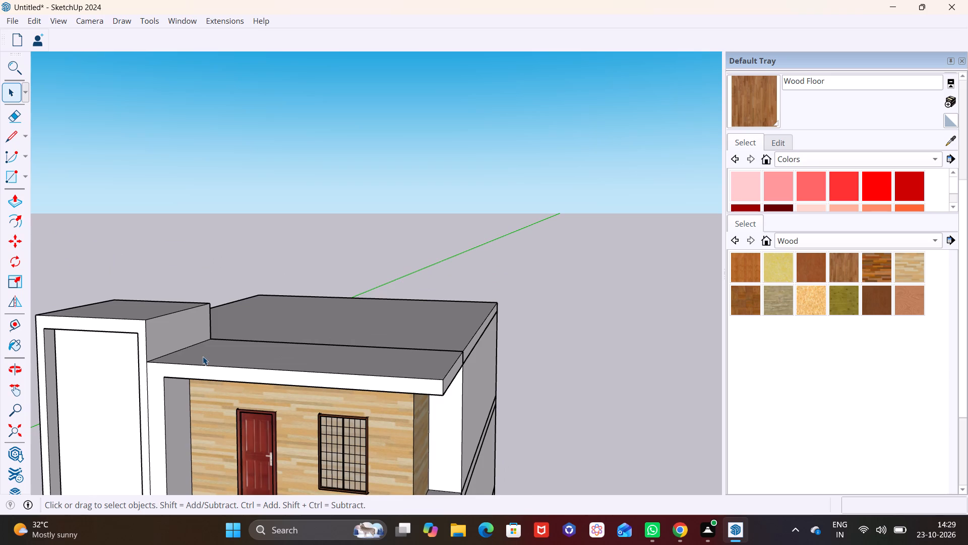
Draw a rectangle about 11" by 20' 11 3/8" along the front edge of the main roof, starting at the side bay.
{"action": "scroll", "coordinate": [202, 355], "scroll_direction": "up", "scroll_amount": 3}
{"action": "scroll", "coordinate": [211, 355], "scroll_direction": "up", "scroll_amount": 1, "text": "shift"}
{"action": "middle_click_drag", "start_coordinate": [211, 355], "coordinate": [336, 362], "text": "shift"}
{"action": "middle_click_drag", "start_coordinate": [343, 372], "coordinate": [283, 381]}
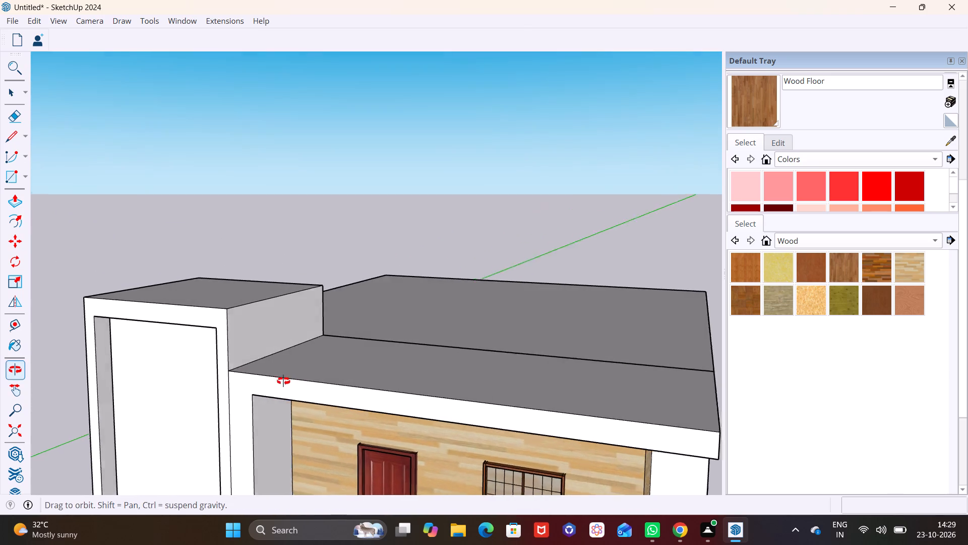
{"action": "middle_click_drag", "start_coordinate": [283, 381], "coordinate": [264, 388]}
{"action": "middle_click_drag", "start_coordinate": [341, 370], "coordinate": [260, 368], "text": "shift"}
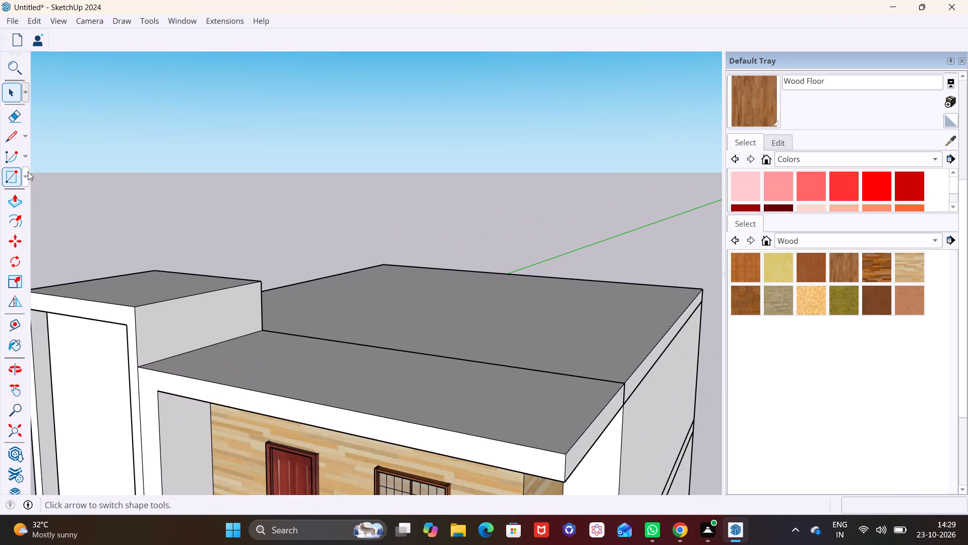
{"action": "left_click", "coordinate": [28, 172]}
{"action": "left_click", "coordinate": [35, 193]}
{"action": "left_click", "coordinate": [141, 363]}
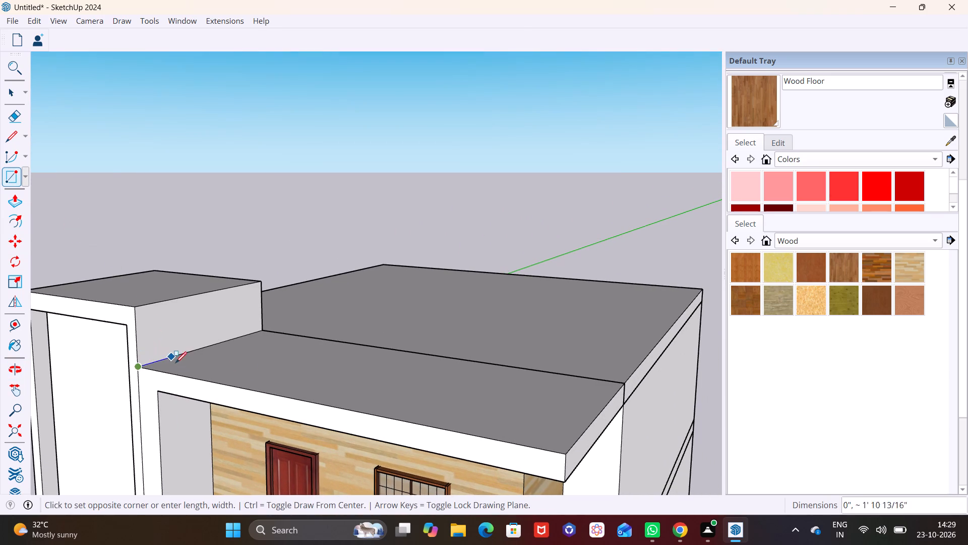
{"action": "left_click", "coordinate": [571, 444]}
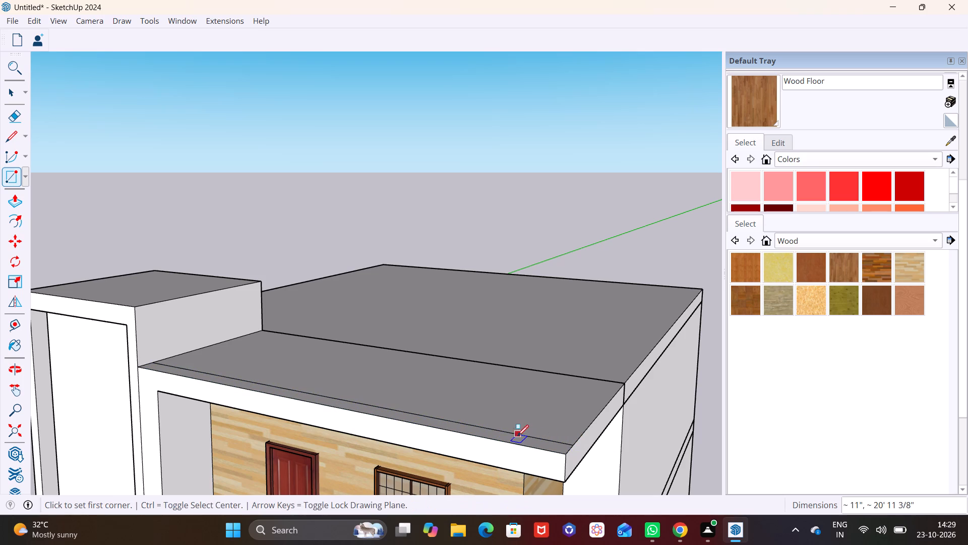
Push/Pull the roof-edge strip upward level with the side bay's top to form a front parapet.
{"action": "key", "text": "space"}
{"action": "left_click", "coordinate": [517, 436]}
{"action": "left_click", "coordinate": [516, 438]}
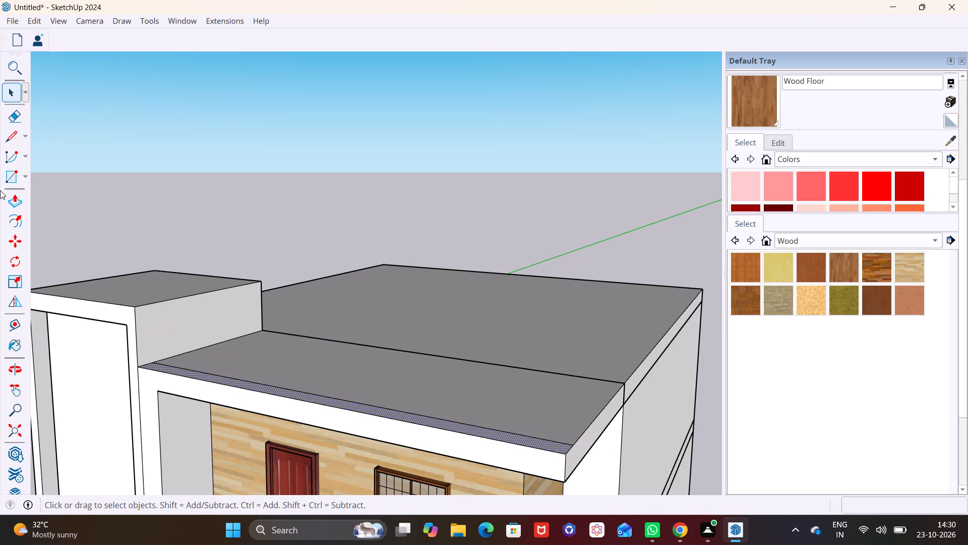
{"action": "left_click", "coordinate": [16, 205]}
{"action": "left_click", "coordinate": [210, 377]}
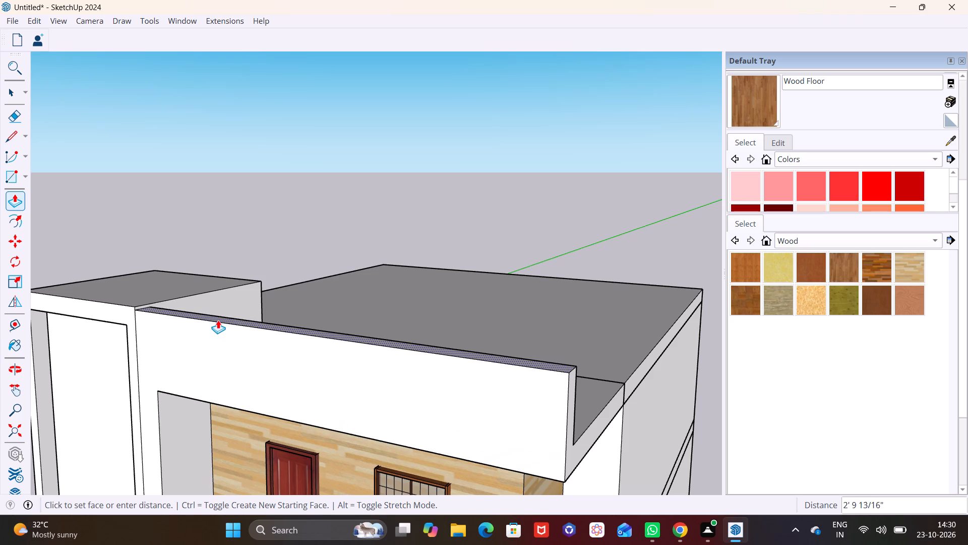
{"action": "left_click", "coordinate": [218, 317]}
{"action": "key", "text": "space"}
Push/Pull the side bay's top face upward about 3' 8 3/16" so it rises above the parapet.
{"action": "middle_click_drag", "start_coordinate": [201, 313], "coordinate": [275, 368]}
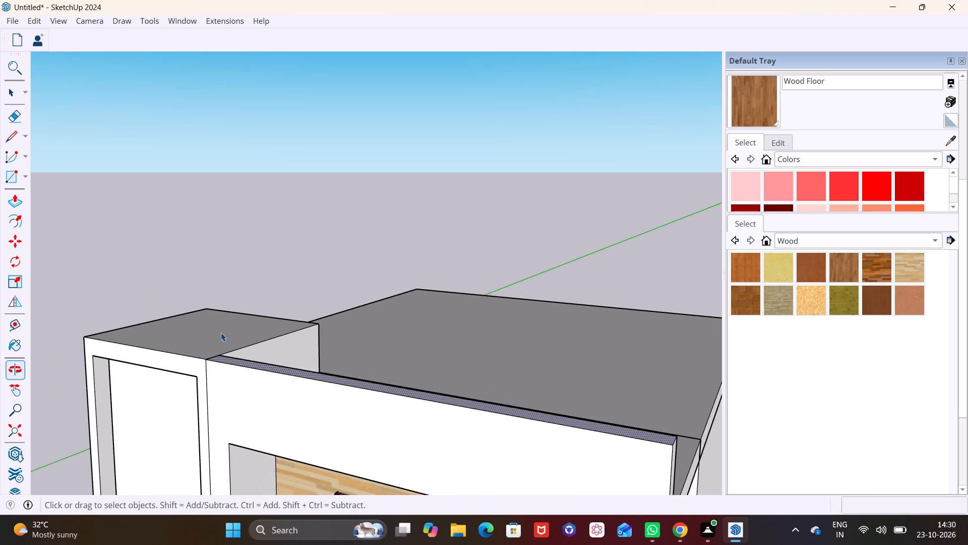
{"action": "left_click", "coordinate": [221, 333]}
{"action": "left_click", "coordinate": [15, 196]}
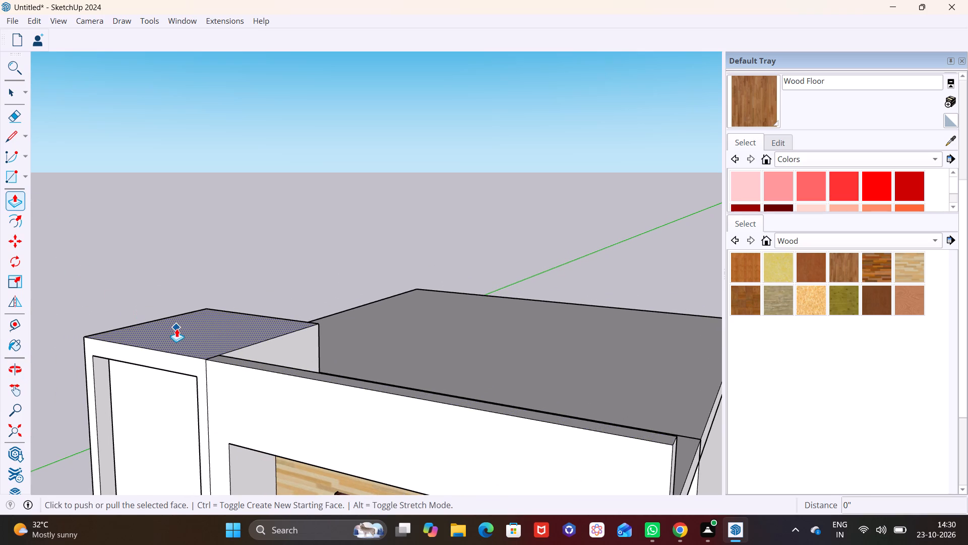
{"action": "left_click", "coordinate": [176, 329]}
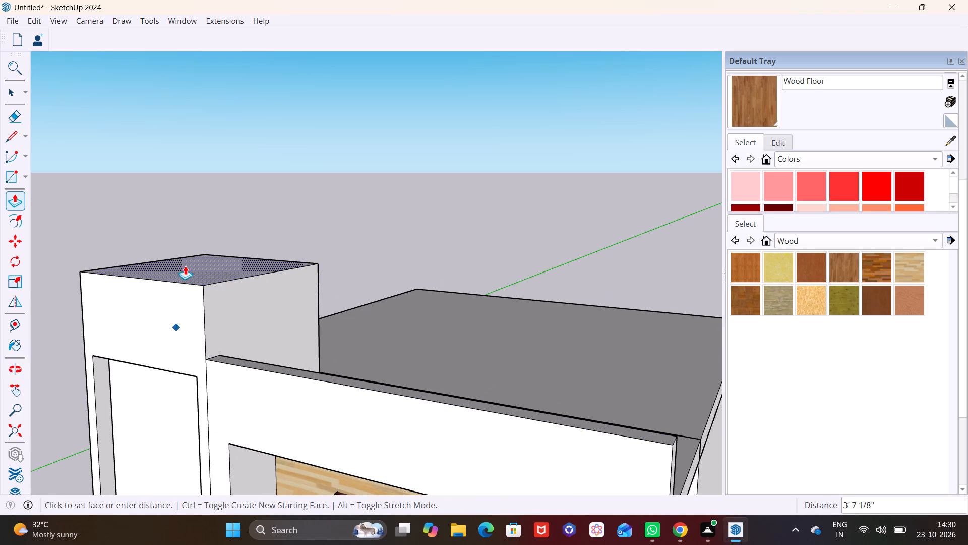
{"action": "left_click", "coordinate": [185, 264]}
Push/Pull the underside of the side bay's opening upward about 4', leaving a thin frame at the new top.
{"action": "middle_click_drag", "start_coordinate": [224, 347], "coordinate": [282, 222]}
{"action": "scroll", "coordinate": [280, 227], "scroll_direction": "up", "scroll_amount": 1}
{"action": "scroll", "coordinate": [200, 301], "scroll_direction": "up", "scroll_amount": 4}
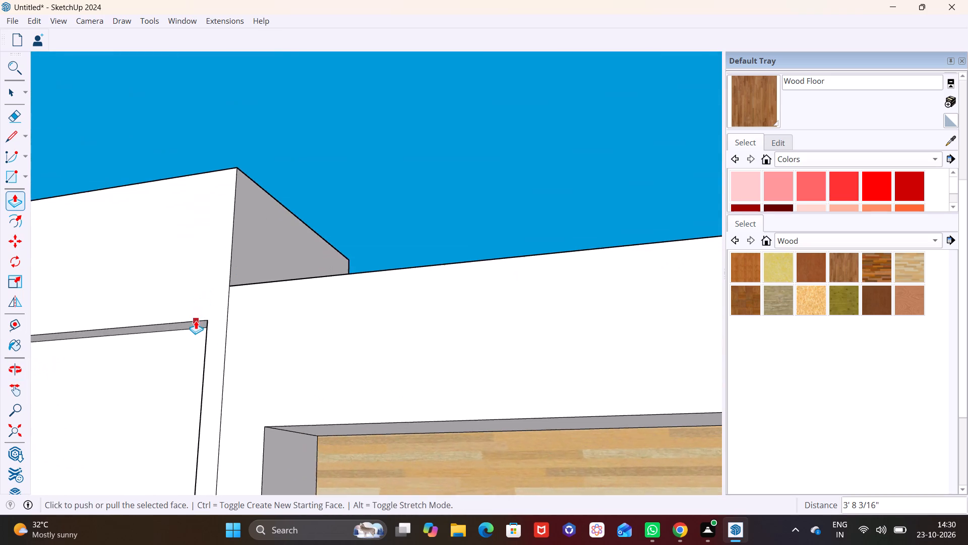
{"action": "key", "text": "space"}
{"action": "left_click", "coordinate": [157, 328]}
{"action": "left_click", "coordinate": [13, 199]}
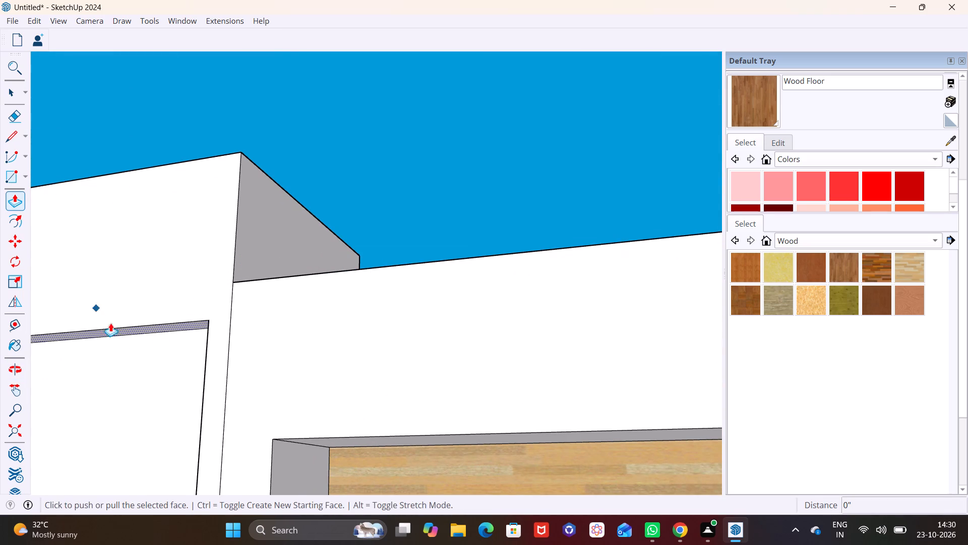
{"action": "left_click", "coordinate": [128, 336]}
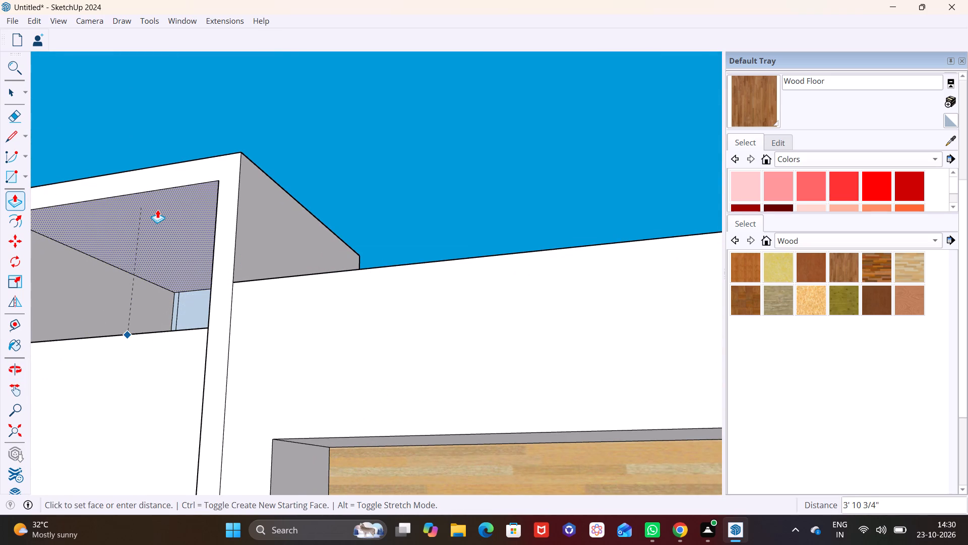
{"action": "left_click", "coordinate": [157, 209]}
Push/Pull the inner block's top face upward 4' to meet the raised underside of the side bay's frame.
{"action": "middle_click_drag", "start_coordinate": [194, 263], "coordinate": [315, 224]}
{"action": "middle_click_drag", "start_coordinate": [319, 241], "coordinate": [291, 322]}
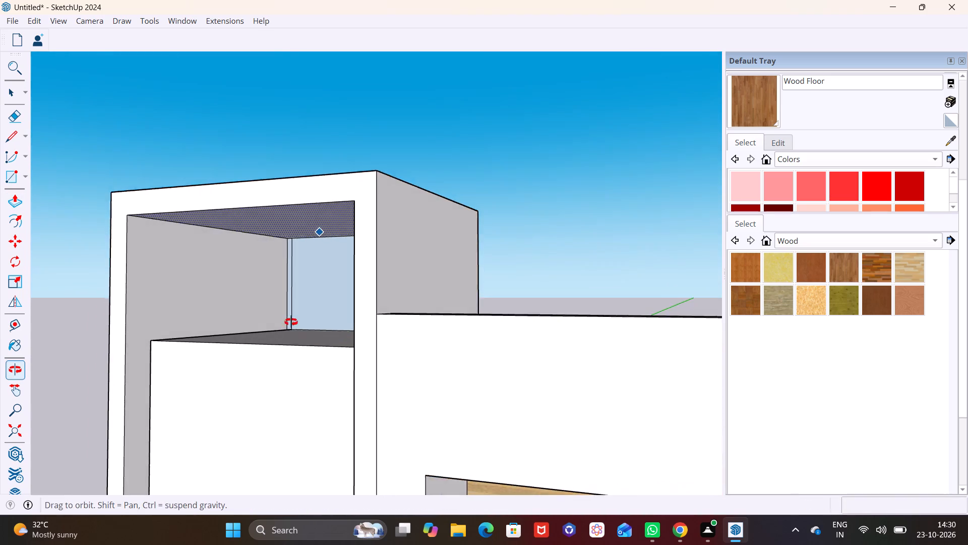
{"action": "middle_click_drag", "start_coordinate": [291, 322], "coordinate": [288, 345]}
{"action": "key", "text": "space"}
{"action": "left_click", "coordinate": [271, 358]}
{"action": "left_click", "coordinate": [11, 199]}
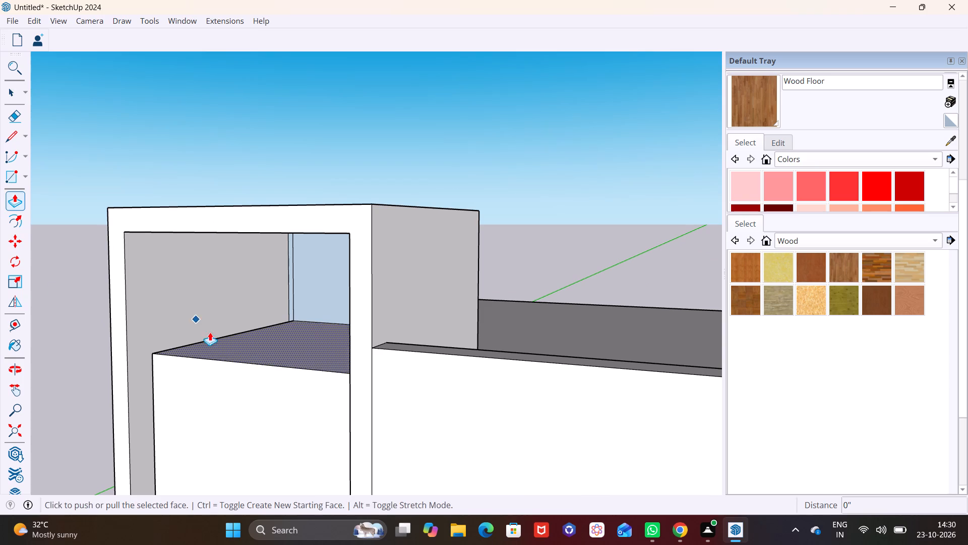
{"action": "left_click", "coordinate": [301, 357]}
{"action": "left_click", "coordinate": [282, 228]}
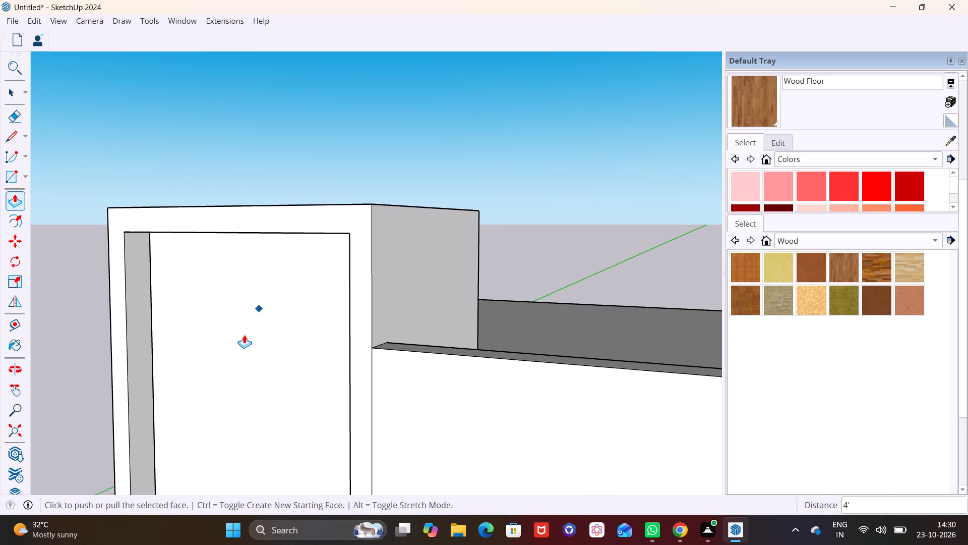
Inspect the raised side bay and the front parapet from the front and from lower viewpoints.
{"action": "scroll", "coordinate": [242, 343], "scroll_direction": "down", "scroll_amount": 6}
{"action": "middle_click_drag", "start_coordinate": [243, 347], "coordinate": [118, 363], "text": "shift"}
{"action": "scroll", "coordinate": [151, 361], "scroll_direction": "down", "scroll_amount": 2}
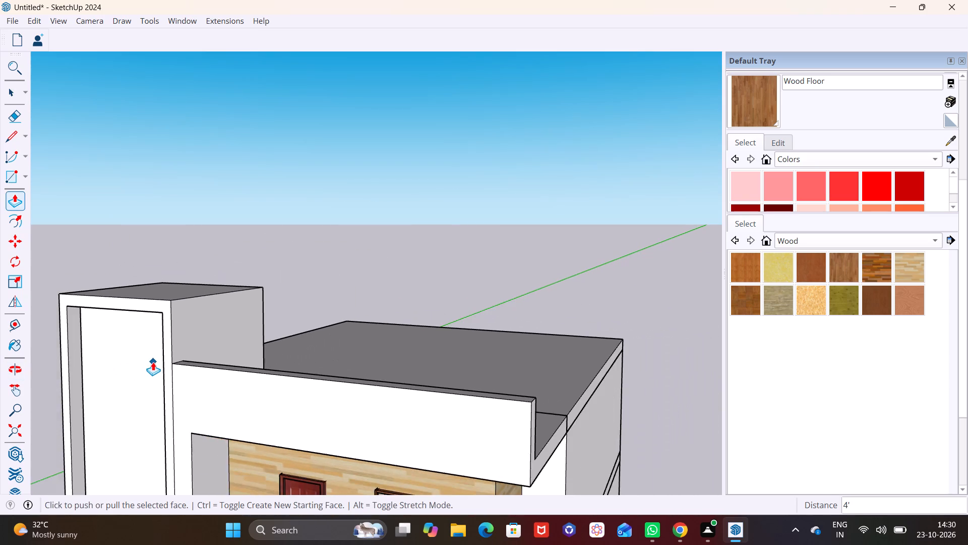
{"action": "scroll", "coordinate": [153, 362], "scroll_direction": "down", "scroll_amount": 3}
{"action": "scroll", "coordinate": [255, 383], "scroll_direction": "up", "scroll_amount": 3}
{"action": "middle_click_drag", "start_coordinate": [255, 383], "coordinate": [298, 331]}
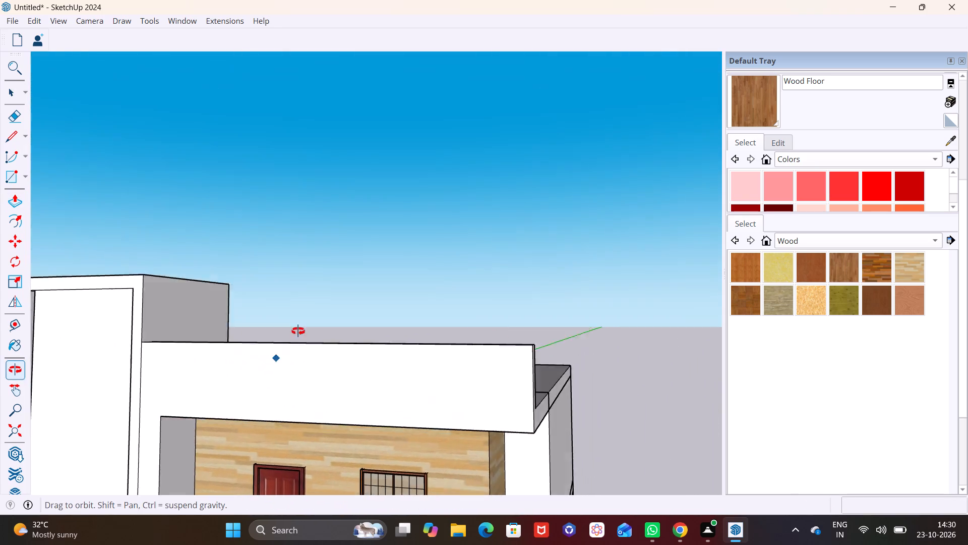
{"action": "middle_click_drag", "start_coordinate": [298, 331], "coordinate": [308, 309]}
{"action": "middle_click_drag", "start_coordinate": [301, 380], "coordinate": [324, 271], "text": "shift"}
{"action": "scroll", "coordinate": [251, 362], "scroll_direction": "down", "scroll_amount": 3}
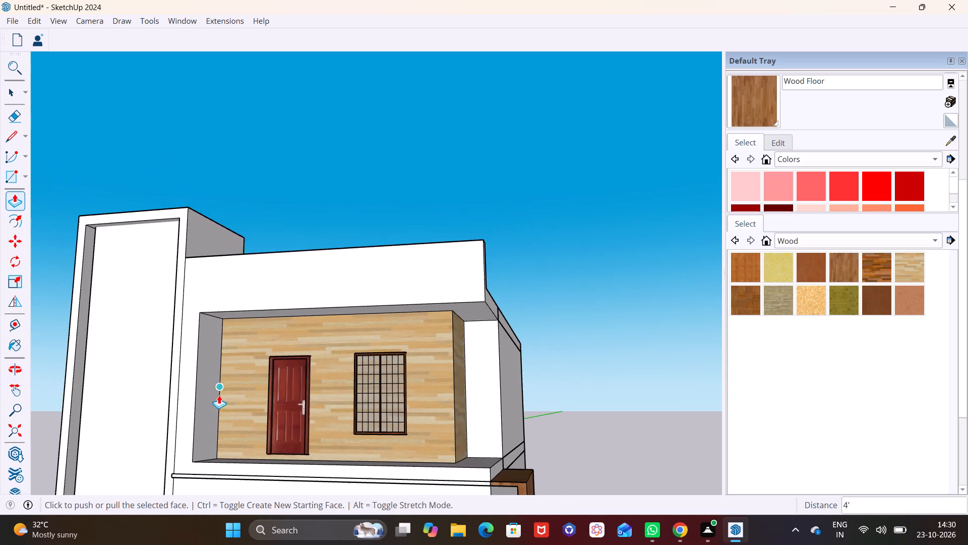
{"action": "middle_click_drag", "start_coordinate": [219, 395], "coordinate": [252, 360], "text": "shift"}
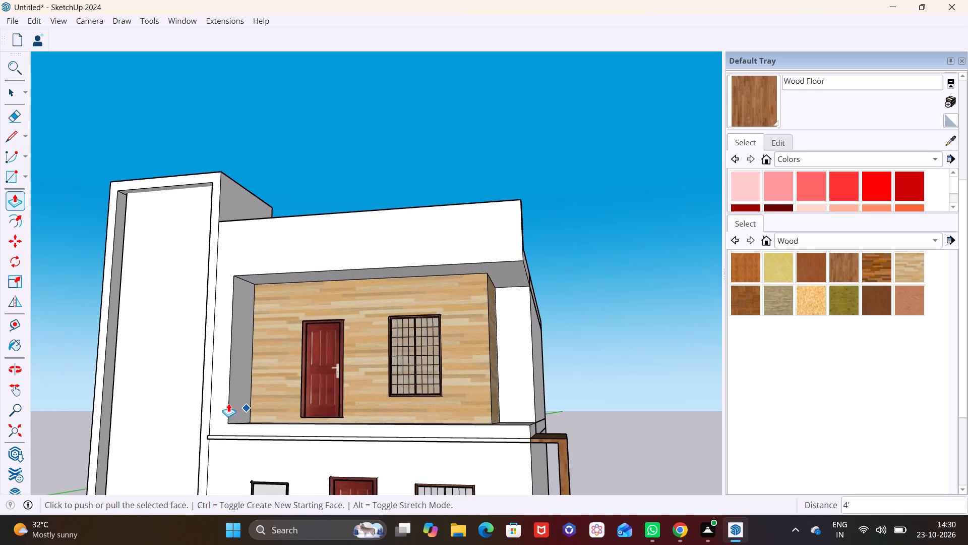
Draw a narrow vertical rectangle, about 4" by 11' 1", on the upper front wall beside the side bay, starting at the floor ledge.
{"action": "scroll", "coordinate": [220, 396], "scroll_direction": "up", "scroll_amount": 3}
{"action": "middle_click_drag", "start_coordinate": [224, 384], "coordinate": [209, 423]}
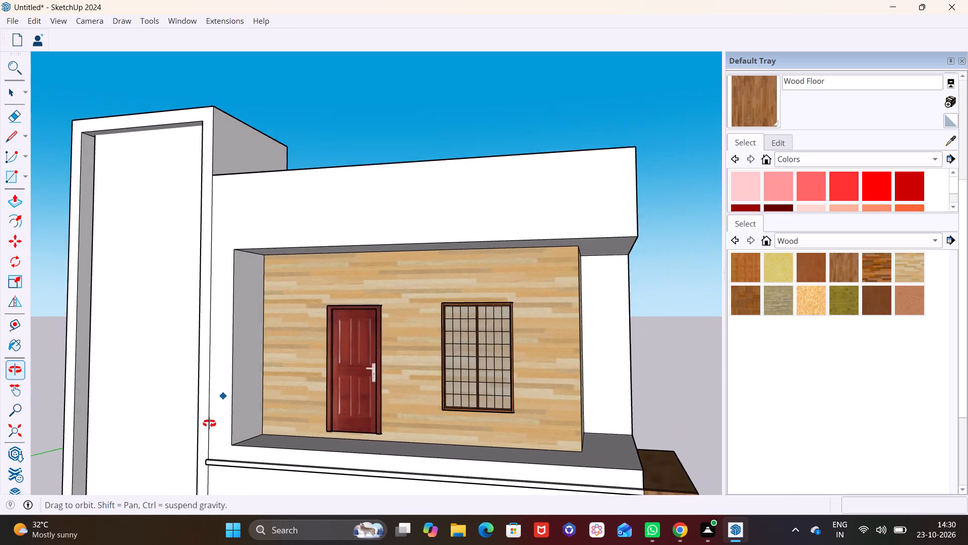
{"action": "middle_click_drag", "start_coordinate": [209, 423], "coordinate": [205, 432]}
{"action": "middle_click_drag", "start_coordinate": [217, 421], "coordinate": [211, 392], "text": "shift"}
{"action": "scroll", "coordinate": [203, 421], "scroll_direction": "up", "scroll_amount": 3}
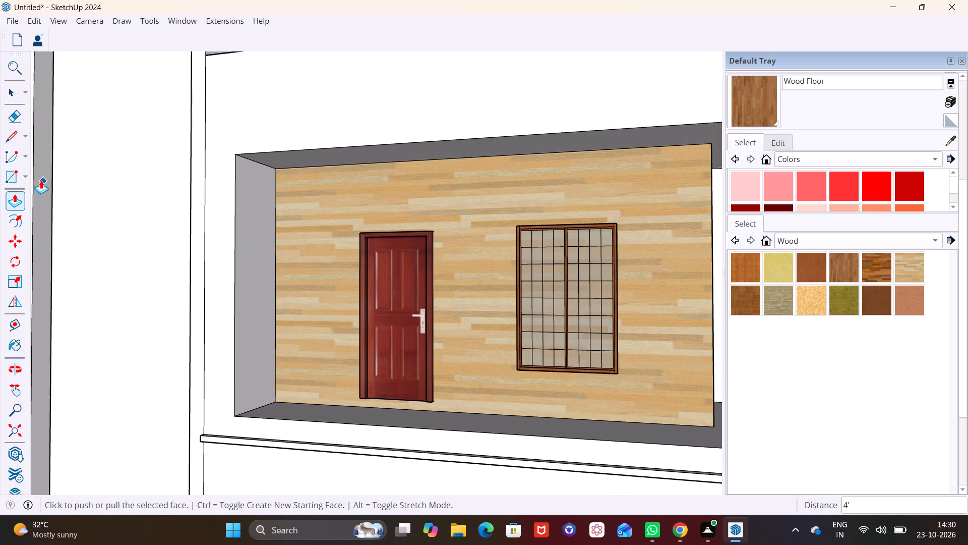
{"action": "left_click", "coordinate": [26, 175]}
{"action": "left_click", "coordinate": [51, 199]}
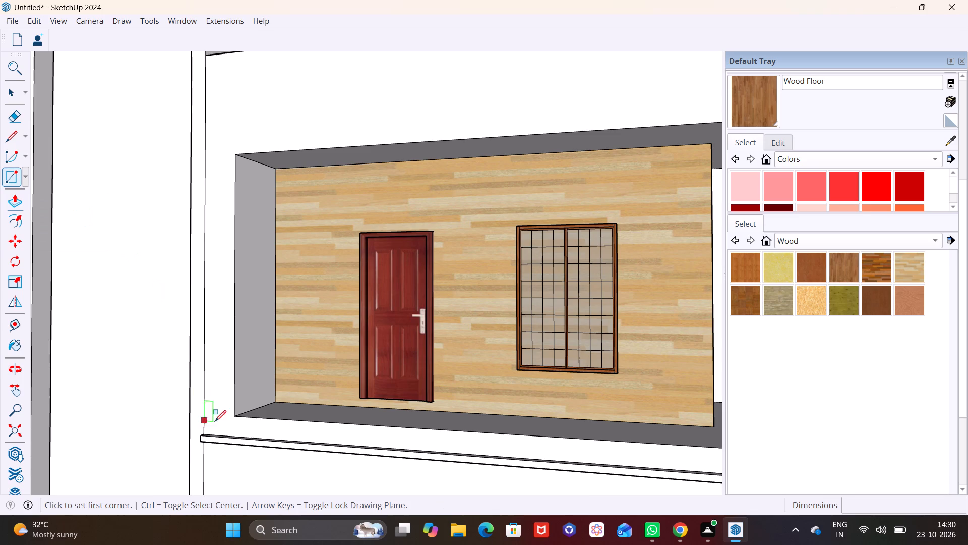
{"action": "middle_click_drag", "start_coordinate": [215, 421], "coordinate": [191, 465]}
{"action": "scroll", "coordinate": [194, 440], "scroll_direction": "up", "scroll_amount": 10}
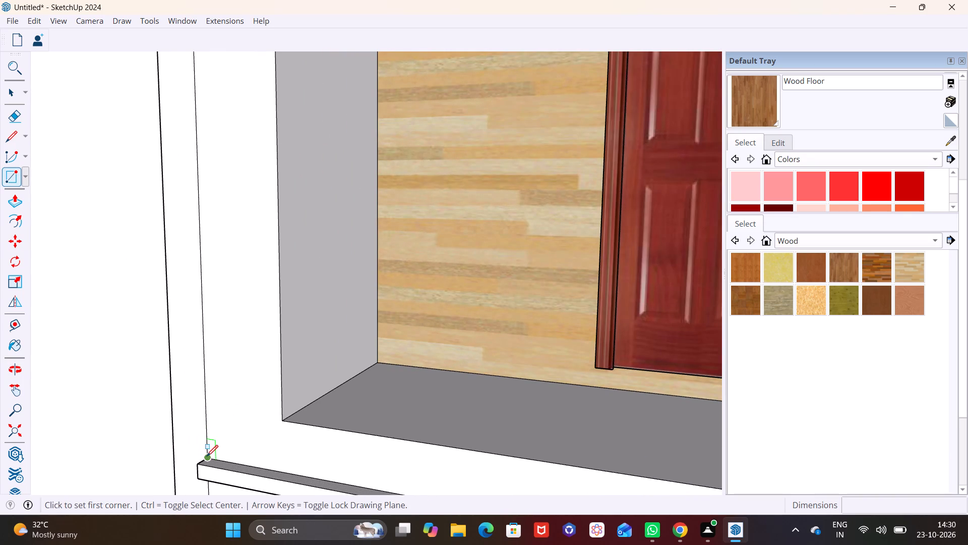
{"action": "left_click_drag", "start_coordinate": [207, 456], "coordinate": [212, 449]}
{"action": "scroll", "coordinate": [213, 363], "scroll_direction": "down", "scroll_amount": 7}
{"action": "middle_click_drag", "start_coordinate": [216, 194], "coordinate": [254, 391]}
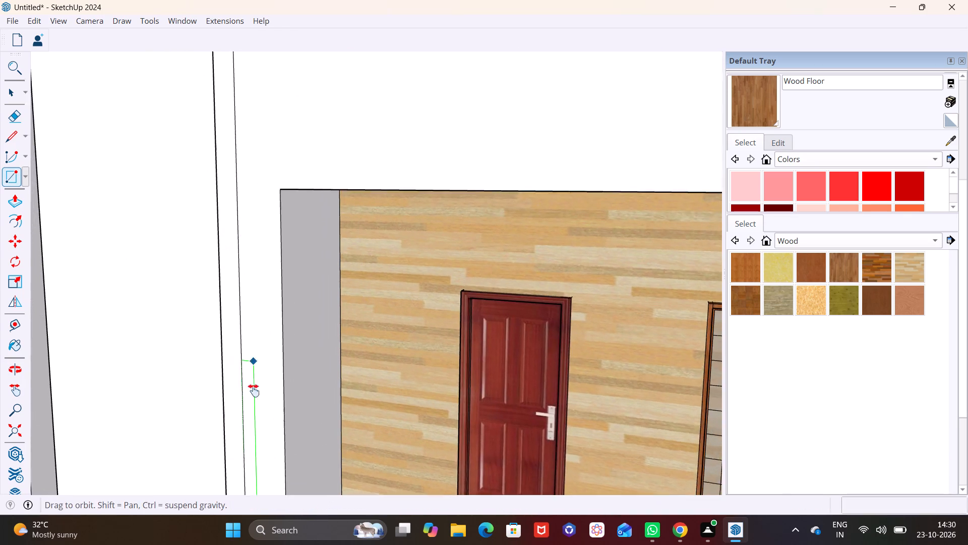
{"action": "middle_click_drag", "start_coordinate": [254, 391], "coordinate": [255, 408]}
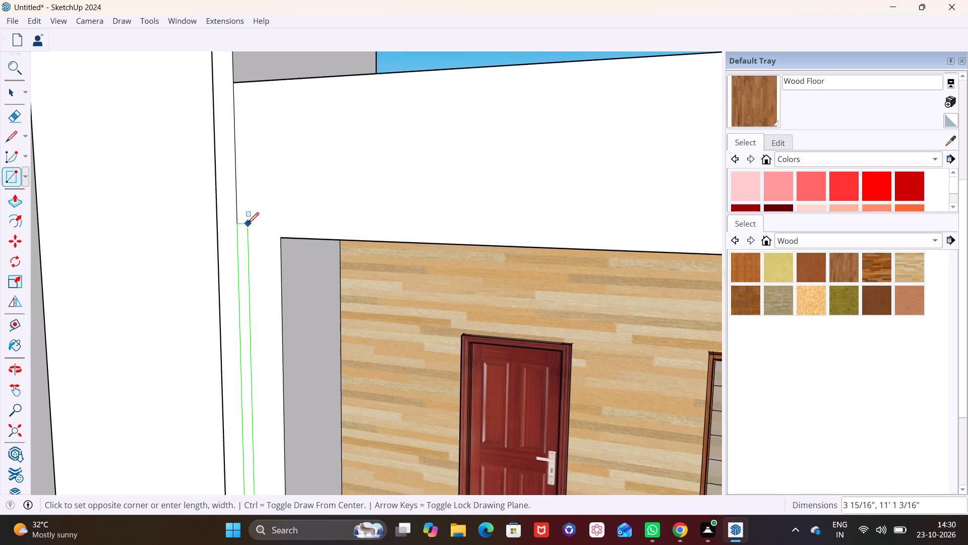
{"action": "left_click", "coordinate": [248, 218]}
{"action": "key", "text": "space"}
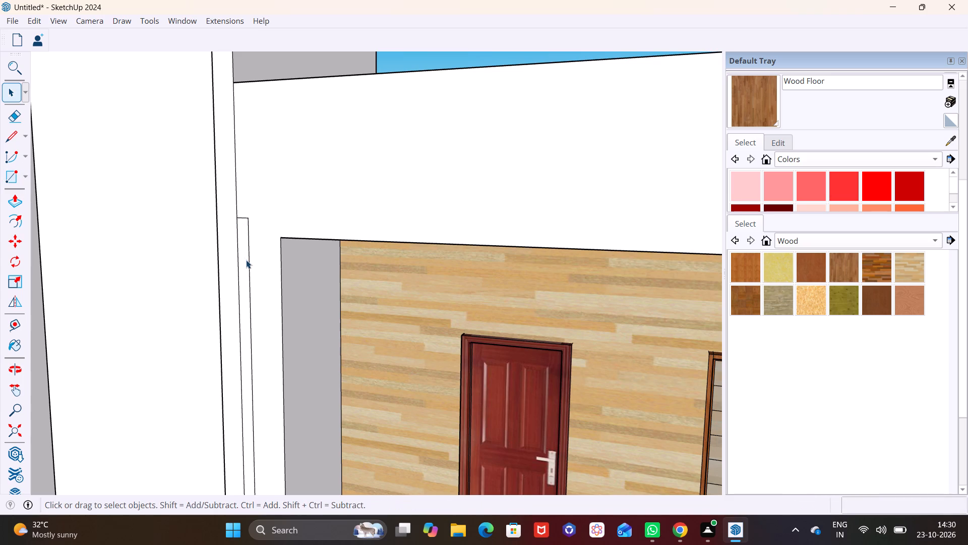
Push/Pull the narrow vertical strip beside the side bay slightly outward to form a raised trim.
{"action": "left_click", "coordinate": [246, 260]}
{"action": "left_click", "coordinate": [13, 202]}
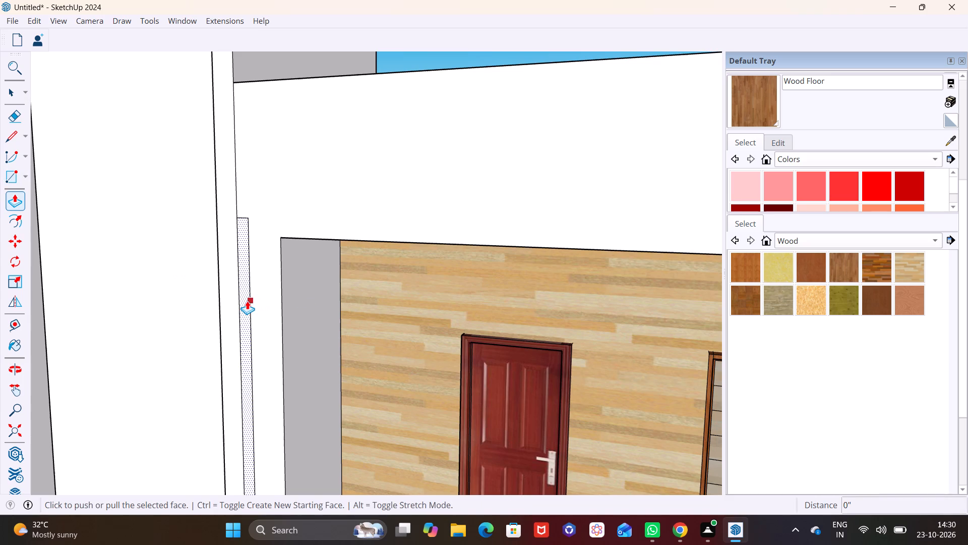
{"action": "left_click", "coordinate": [247, 301]}
{"action": "left_click", "coordinate": [243, 301]}
{"action": "scroll", "coordinate": [276, 335], "scroll_direction": "down", "scroll_amount": 6}
{"action": "middle_click_drag", "start_coordinate": [277, 364], "coordinate": [277, 277], "text": "shift"}
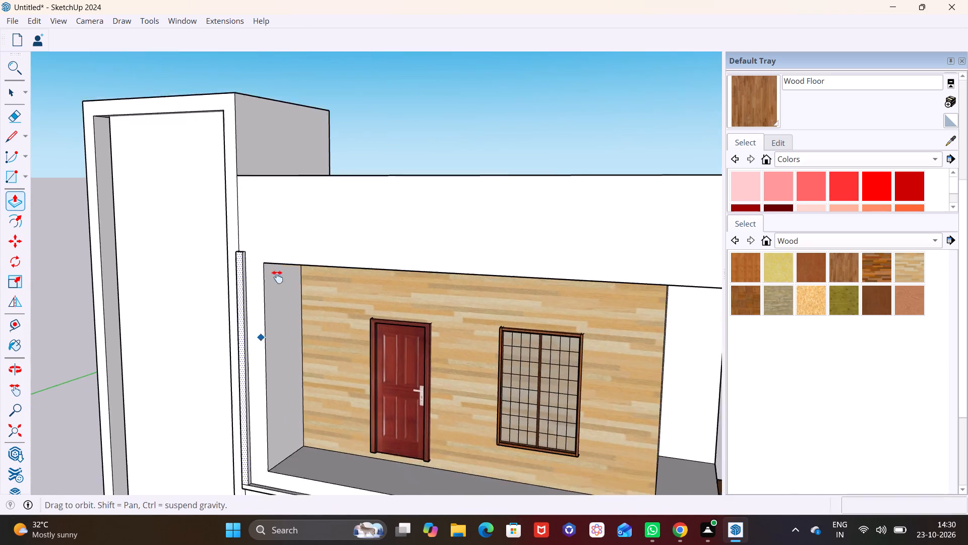
{"action": "middle_click_drag", "start_coordinate": [277, 277], "coordinate": [278, 254], "text": "shift"}
{"action": "scroll", "coordinate": [276, 345], "scroll_direction": "up", "scroll_amount": 10}
{"action": "scroll", "coordinate": [280, 390], "scroll_direction": "down", "scroll_amount": 2}
{"action": "key", "text": "space"}
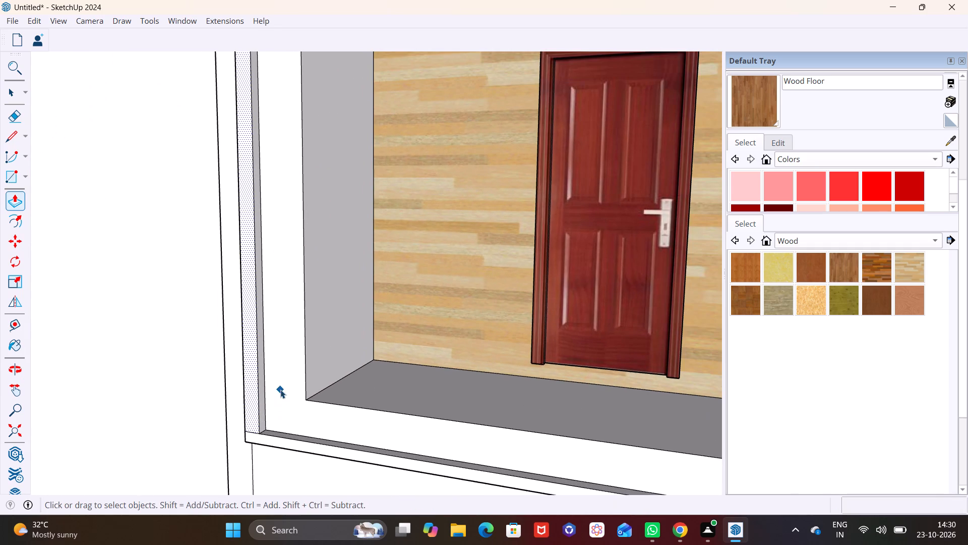
Draw a thin rectangle, about 3 7/16" by 19' 7 1/2", along the parapet's bottom edge from the balcony opening's corner to the far end.
{"action": "left_click", "coordinate": [280, 390]}
{"action": "scroll", "coordinate": [281, 379], "scroll_direction": "down", "scroll_amount": 8}
{"action": "middle_click_drag", "start_coordinate": [275, 301], "coordinate": [147, 466], "text": "shift"}
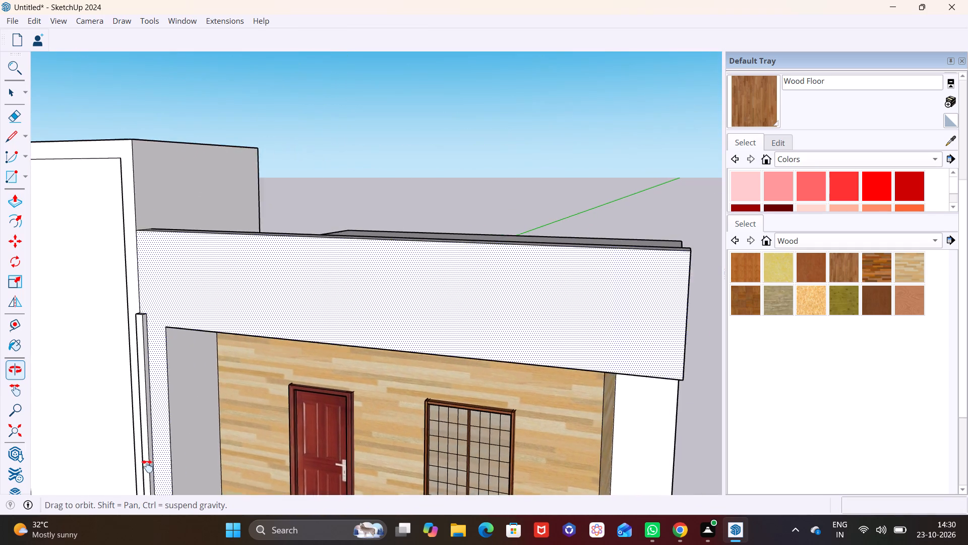
{"action": "middle_click_drag", "start_coordinate": [147, 466], "coordinate": [113, 473], "text": "shift"}
{"action": "scroll", "coordinate": [173, 331], "scroll_direction": "up", "scroll_amount": 3}
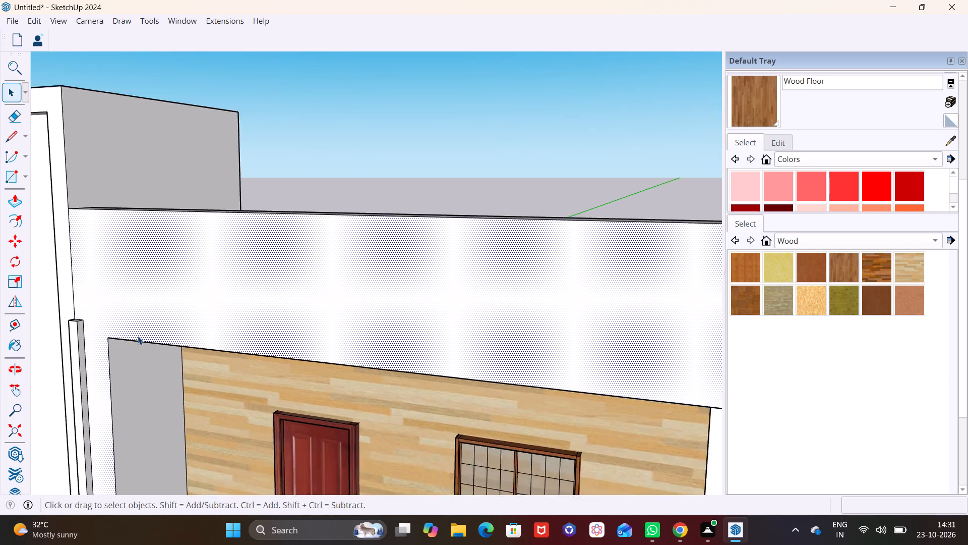
{"action": "scroll", "coordinate": [138, 336], "scroll_direction": "up", "scroll_amount": 2}
{"action": "left_click", "coordinate": [32, 174]}
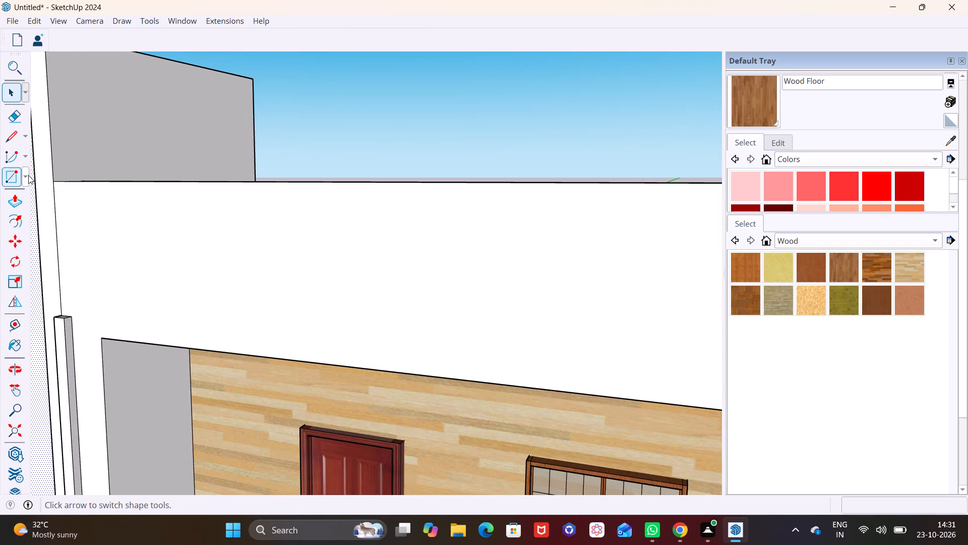
{"action": "left_click", "coordinate": [27, 175]}
{"action": "left_click", "coordinate": [31, 192]}
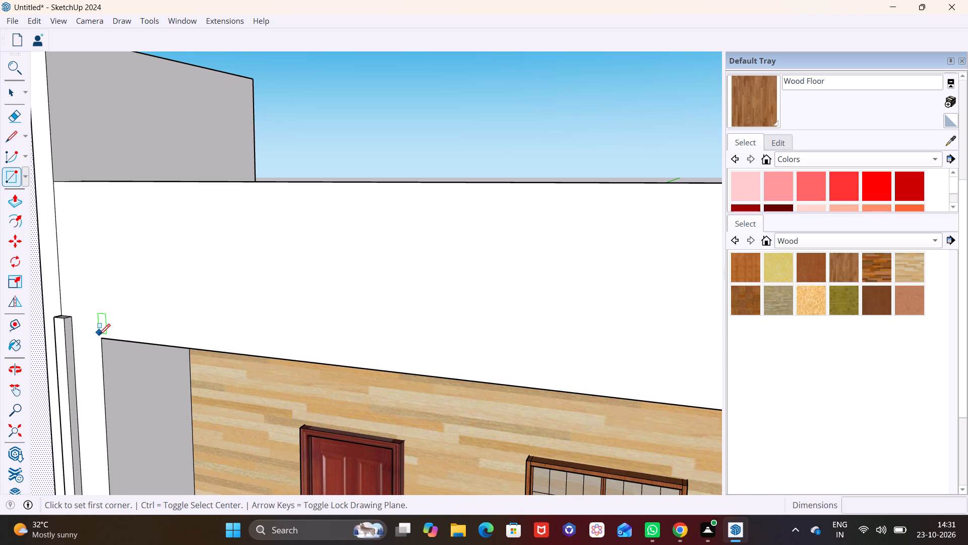
{"action": "left_click", "coordinate": [100, 339]}
{"action": "scroll", "coordinate": [459, 360], "scroll_direction": "down", "scroll_amount": 5}
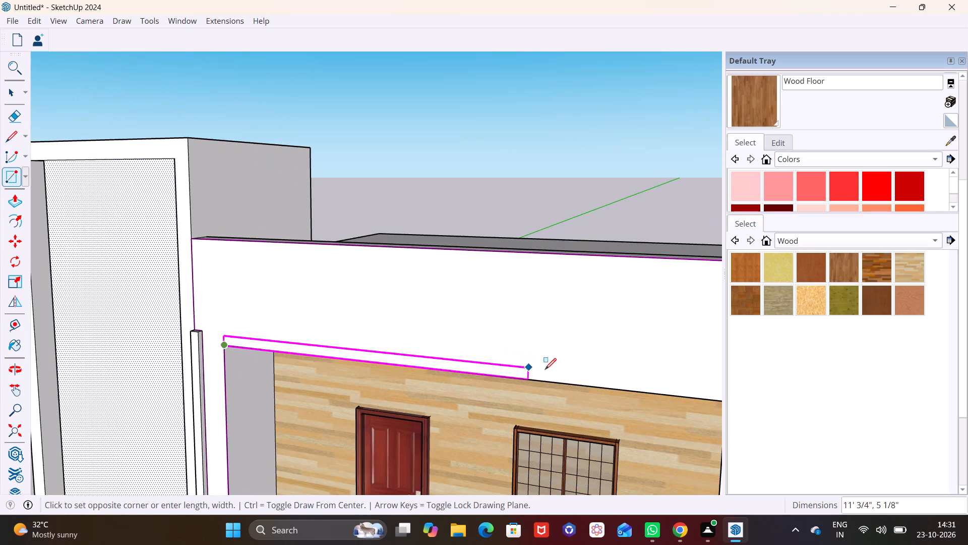
{"action": "middle_click_drag", "start_coordinate": [522, 370], "coordinate": [271, 345], "text": "shift"}
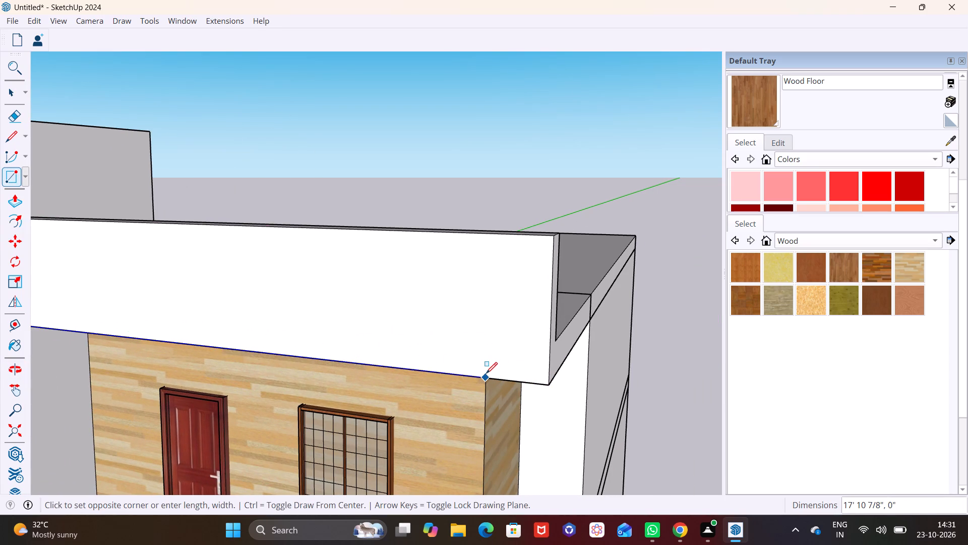
{"action": "left_click", "coordinate": [547, 374]}
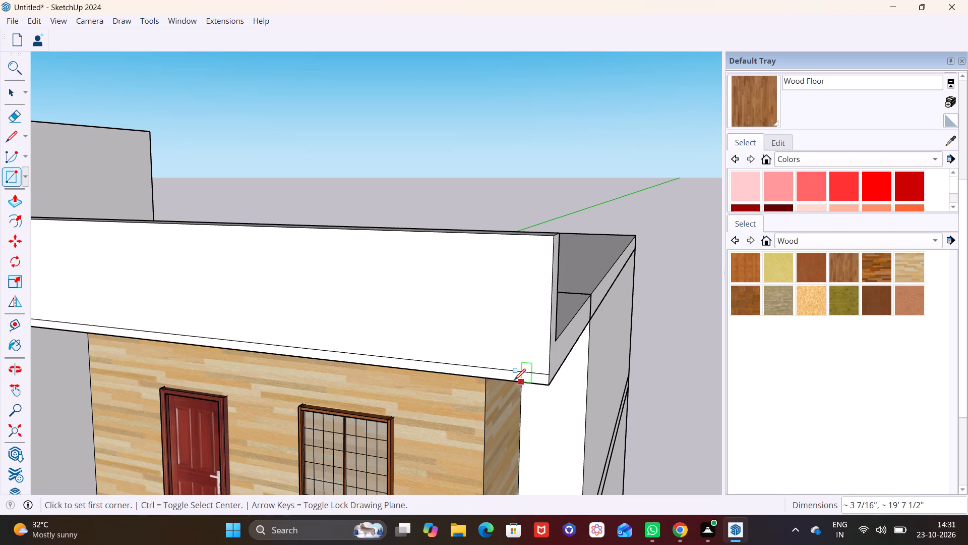
Push/Pull the thin strip at the parapet's bottom edge outward about 4 15/16" as a projecting ledge.
{"action": "key", "text": "space"}
{"action": "left_click", "coordinate": [503, 373]}
{"action": "left_click", "coordinate": [18, 204]}
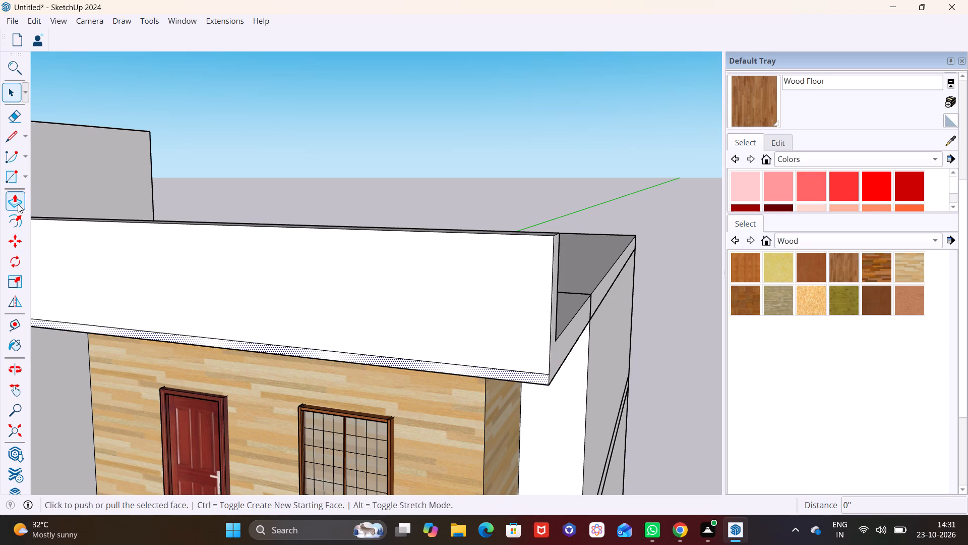
{"action": "left_click", "coordinate": [199, 340]}
{"action": "left_click", "coordinate": [192, 343]}
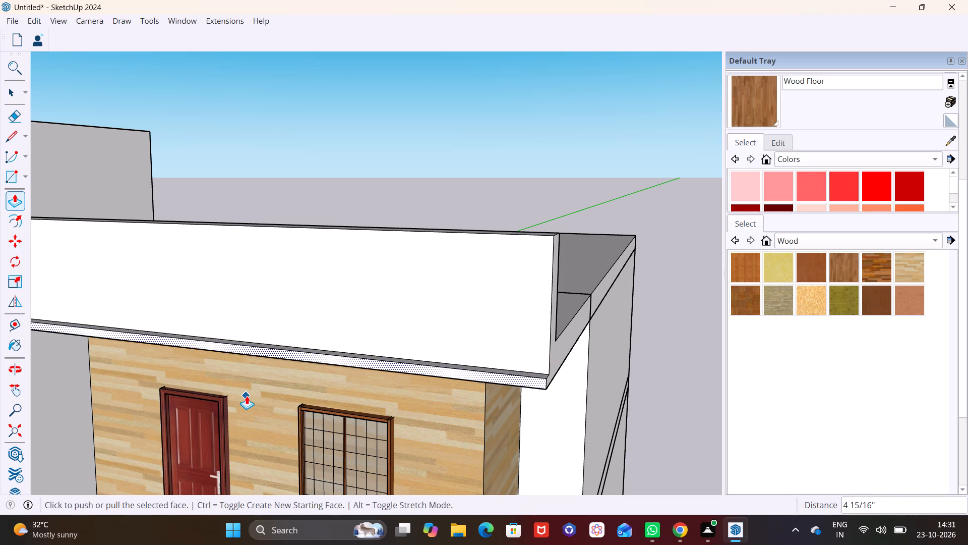
{"action": "scroll", "coordinate": [247, 396], "scroll_direction": "down", "scroll_amount": 3}
{"action": "middle_click_drag", "start_coordinate": [175, 373], "coordinate": [178, 259]}
{"action": "scroll", "coordinate": [178, 259], "scroll_direction": "up", "scroll_amount": 1}
{"action": "middle_click_drag", "start_coordinate": [283, 291], "coordinate": [164, 325]}
{"action": "scroll", "coordinate": [193, 336], "scroll_direction": "down", "scroll_amount": 2}
{"action": "key", "text": "space"}
{"action": "left_click", "coordinate": [365, 230]}
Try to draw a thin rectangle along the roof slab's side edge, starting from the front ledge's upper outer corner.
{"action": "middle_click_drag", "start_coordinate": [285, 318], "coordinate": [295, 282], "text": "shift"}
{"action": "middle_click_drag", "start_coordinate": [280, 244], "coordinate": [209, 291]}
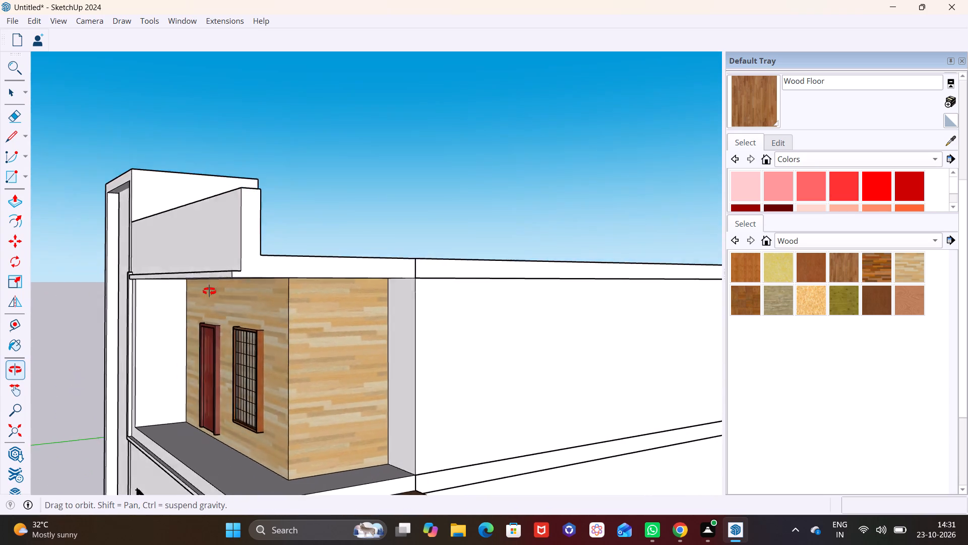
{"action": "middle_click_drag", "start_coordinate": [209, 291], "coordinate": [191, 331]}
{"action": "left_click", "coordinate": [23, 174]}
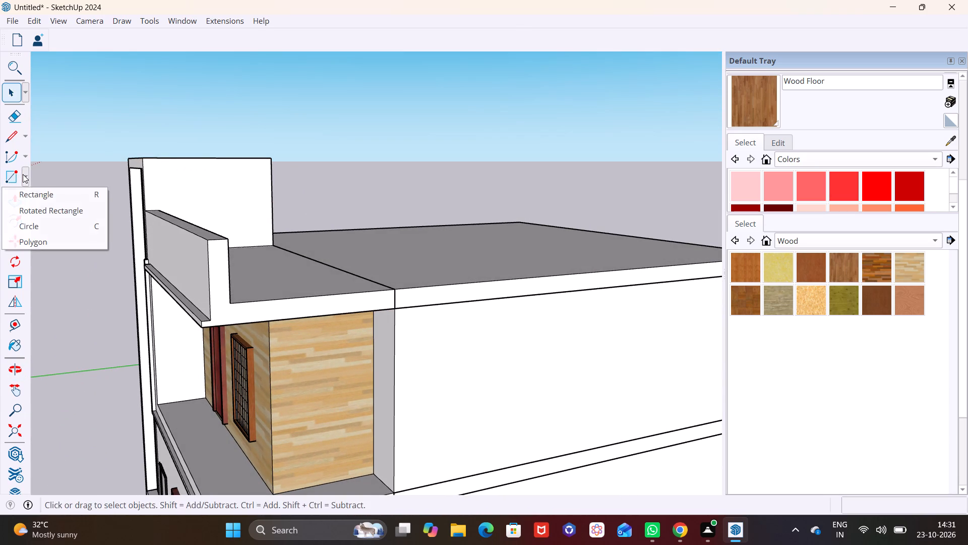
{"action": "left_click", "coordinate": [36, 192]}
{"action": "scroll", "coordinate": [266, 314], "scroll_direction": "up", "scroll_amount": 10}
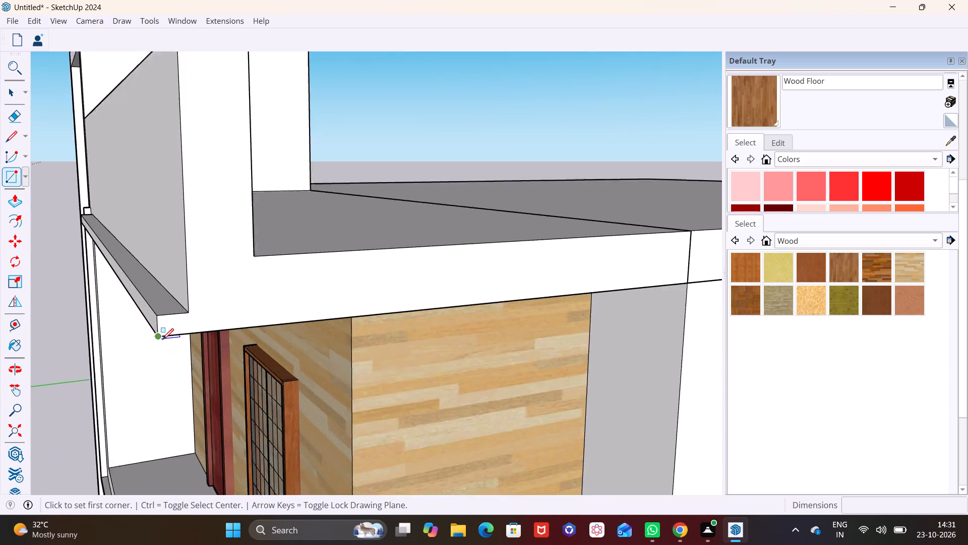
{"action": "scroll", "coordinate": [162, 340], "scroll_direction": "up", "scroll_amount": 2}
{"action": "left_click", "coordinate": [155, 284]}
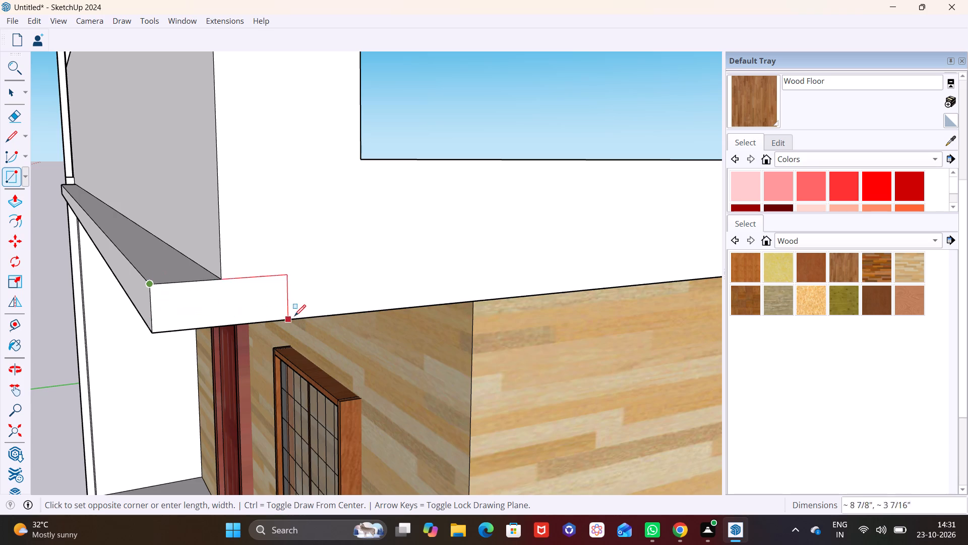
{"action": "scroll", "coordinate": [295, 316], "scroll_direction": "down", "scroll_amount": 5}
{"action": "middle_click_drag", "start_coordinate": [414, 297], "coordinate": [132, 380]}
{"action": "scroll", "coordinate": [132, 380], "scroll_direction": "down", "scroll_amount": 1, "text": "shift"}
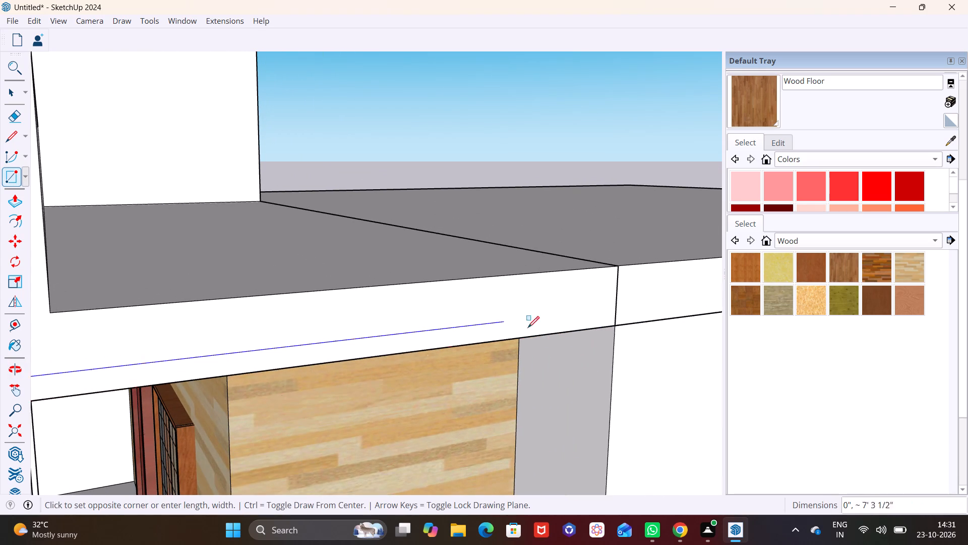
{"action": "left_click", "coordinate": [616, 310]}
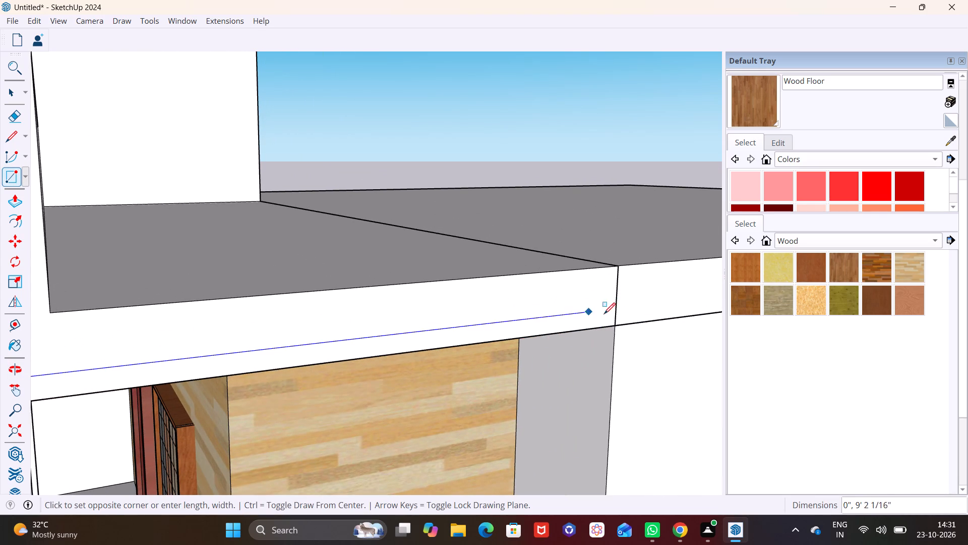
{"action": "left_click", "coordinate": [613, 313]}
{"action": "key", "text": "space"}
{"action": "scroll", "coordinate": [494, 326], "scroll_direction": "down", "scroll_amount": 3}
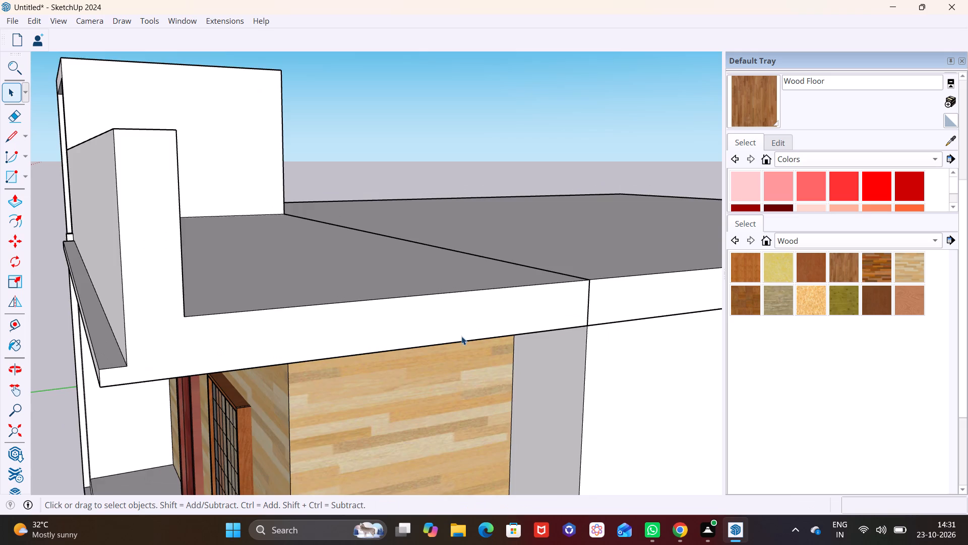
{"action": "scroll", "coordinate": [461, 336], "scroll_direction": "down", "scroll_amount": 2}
Draw a thin rectangle, about 3 7/16" by 9' 9", along the bottom of the roof slab's side edge from the front ledge's lower corner.
{"action": "left_click", "coordinate": [28, 175]}
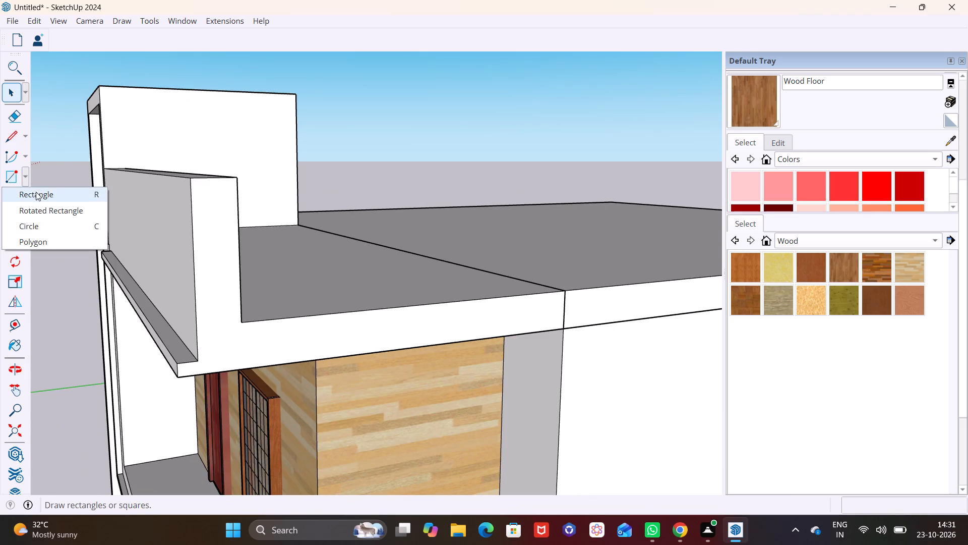
{"action": "left_click", "coordinate": [36, 193]}
{"action": "left_click", "coordinate": [181, 373]}
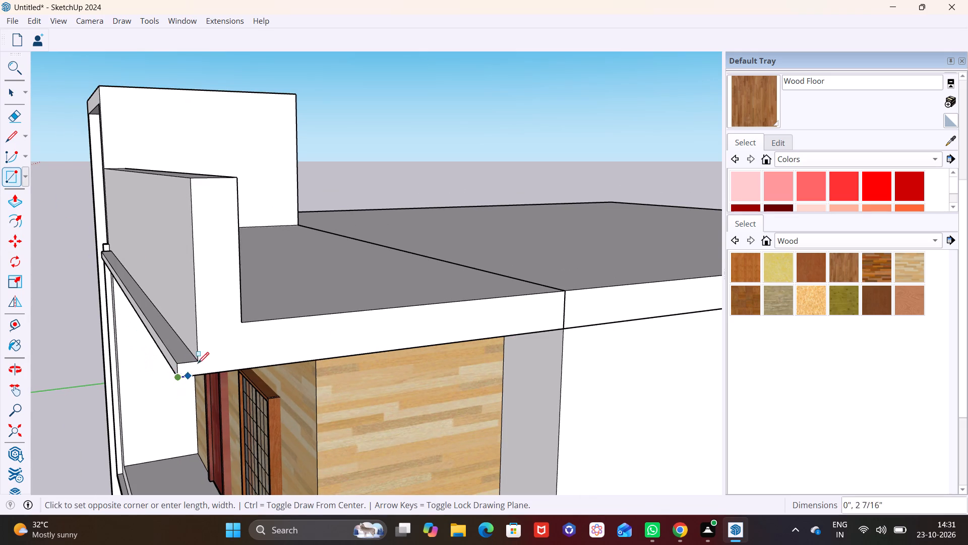
{"action": "left_click", "coordinate": [562, 320]}
Push/Pull the thin strip on the roof slab's side edge outward about 1' 3 3/8" to continue the ledge around the corner.
{"action": "key", "text": "space"}
{"action": "left_click", "coordinate": [424, 339]}
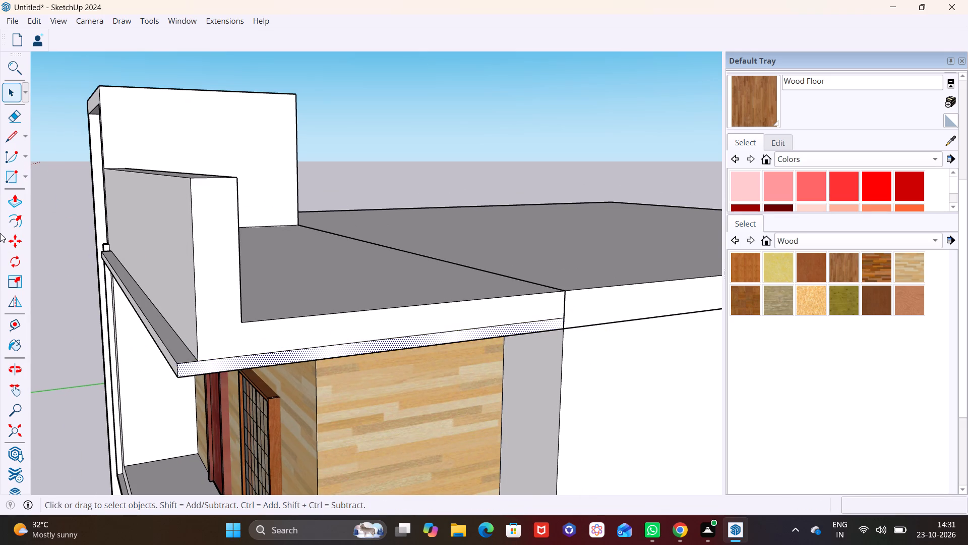
{"action": "left_click", "coordinate": [17, 208]}
{"action": "left_click", "coordinate": [187, 364]}
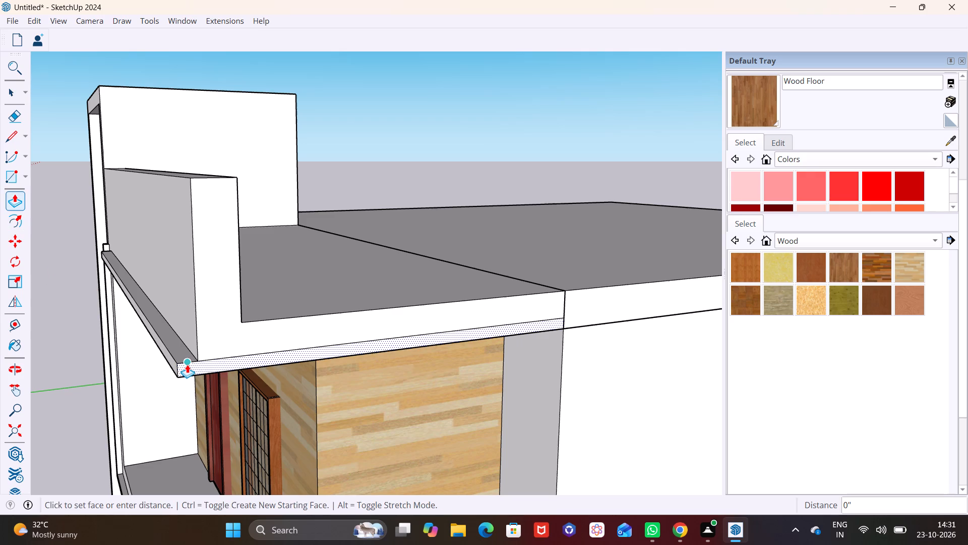
{"action": "left_click", "coordinate": [218, 366]}
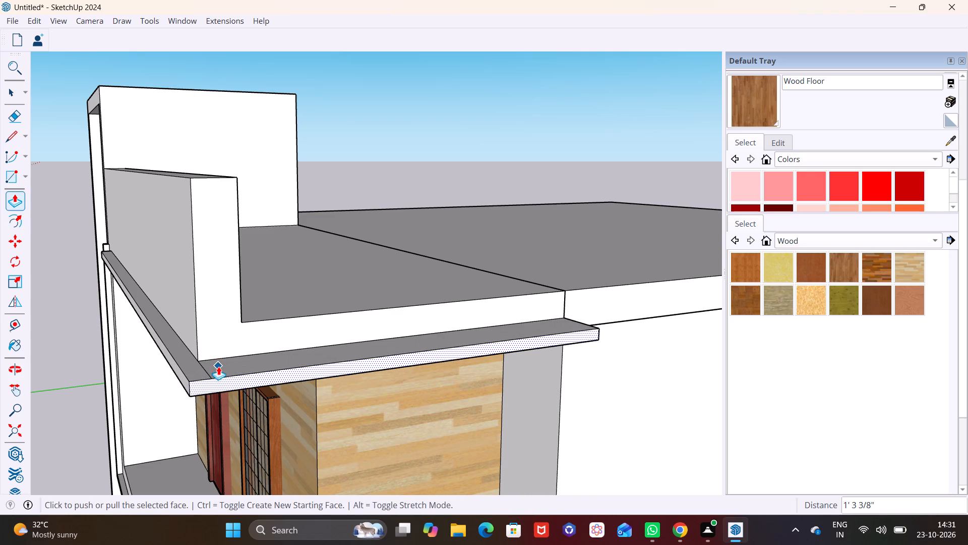
Draw a vertical line about 2' 11 1/2" long down the parapet's inner face near its outer end, marking off a narrow strip.
{"action": "scroll", "coordinate": [189, 374], "scroll_direction": "down", "scroll_amount": 5}
{"action": "middle_click_drag", "start_coordinate": [219, 358], "coordinate": [323, 303]}
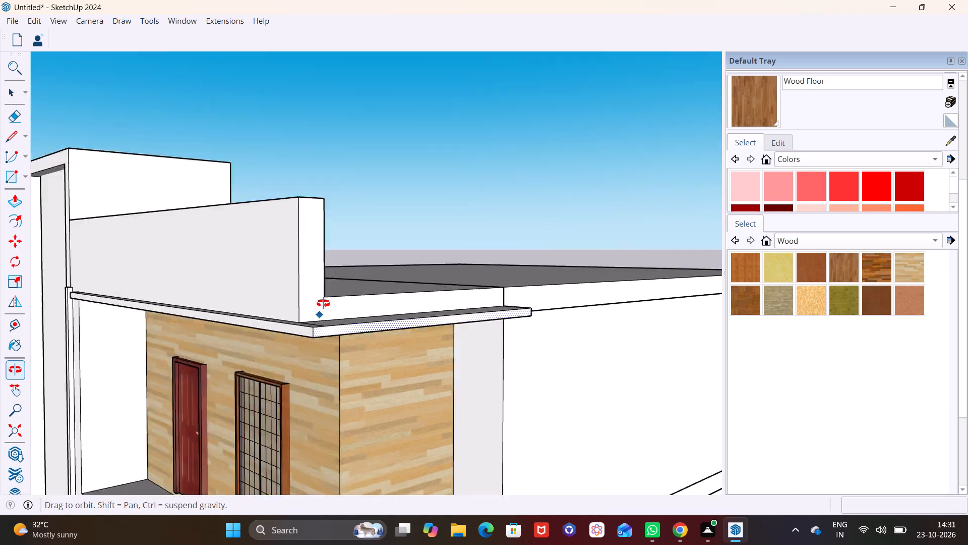
{"action": "middle_click_drag", "start_coordinate": [323, 303], "coordinate": [375, 256]}
{"action": "scroll", "coordinate": [379, 289], "scroll_direction": "down", "scroll_amount": 6}
{"action": "middle_click_drag", "start_coordinate": [379, 306], "coordinate": [384, 303]}
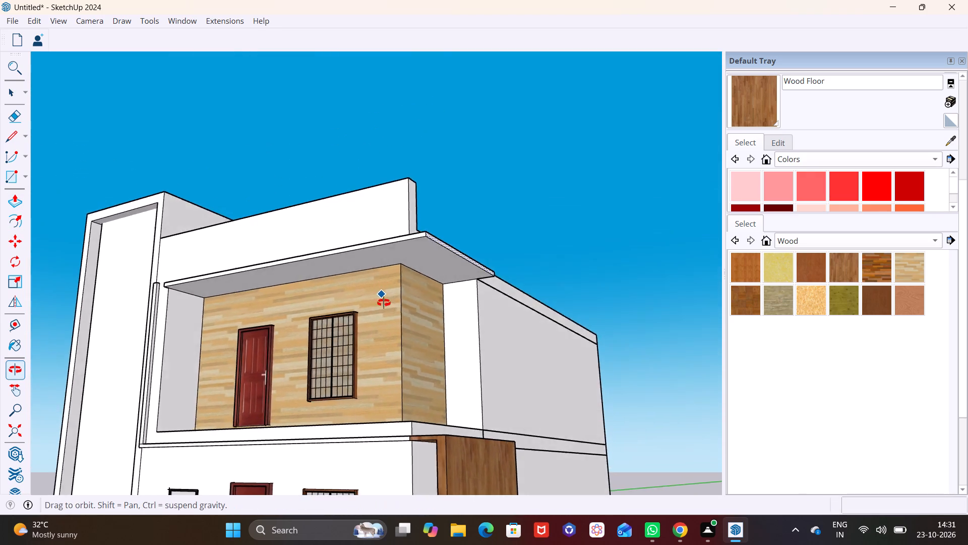
{"action": "middle_click_drag", "start_coordinate": [384, 303], "coordinate": [273, 421]}
{"action": "middle_click_drag", "start_coordinate": [364, 313], "coordinate": [300, 249], "text": "shift"}
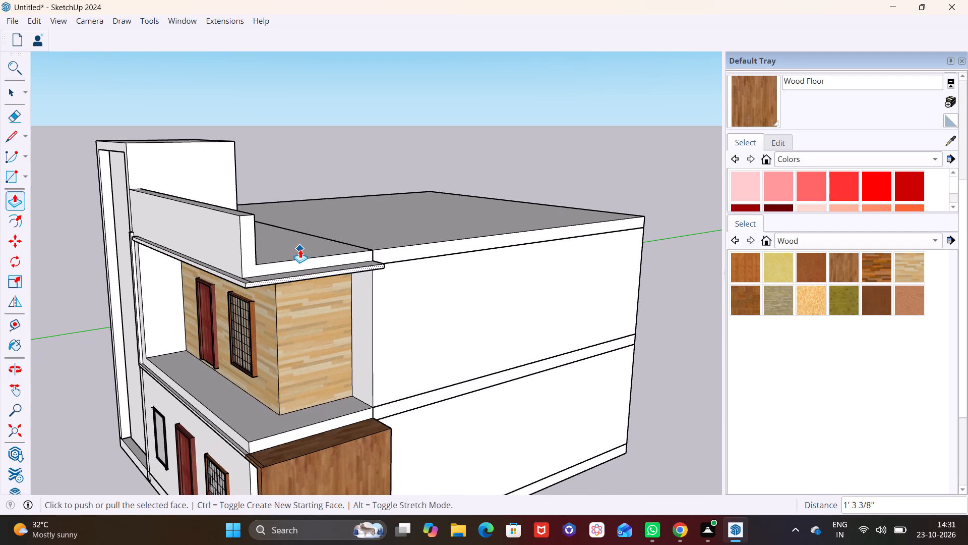
{"action": "scroll", "coordinate": [304, 249], "scroll_direction": "up", "scroll_amount": 1}
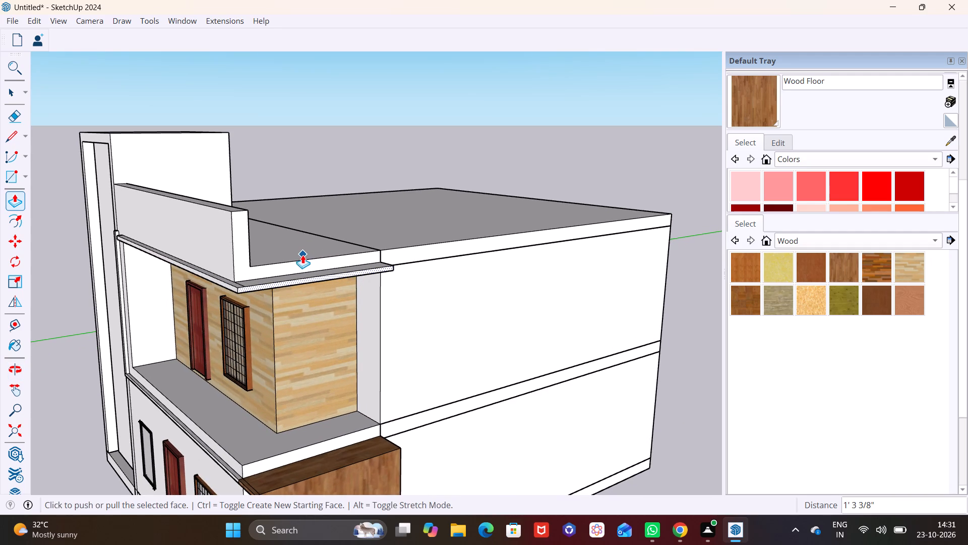
{"action": "middle_click_drag", "start_coordinate": [294, 259], "coordinate": [202, 308]}
{"action": "middle_click_drag", "start_coordinate": [229, 297], "coordinate": [13, 341]}
{"action": "scroll", "coordinate": [85, 266], "scroll_direction": "up", "scroll_amount": 2}
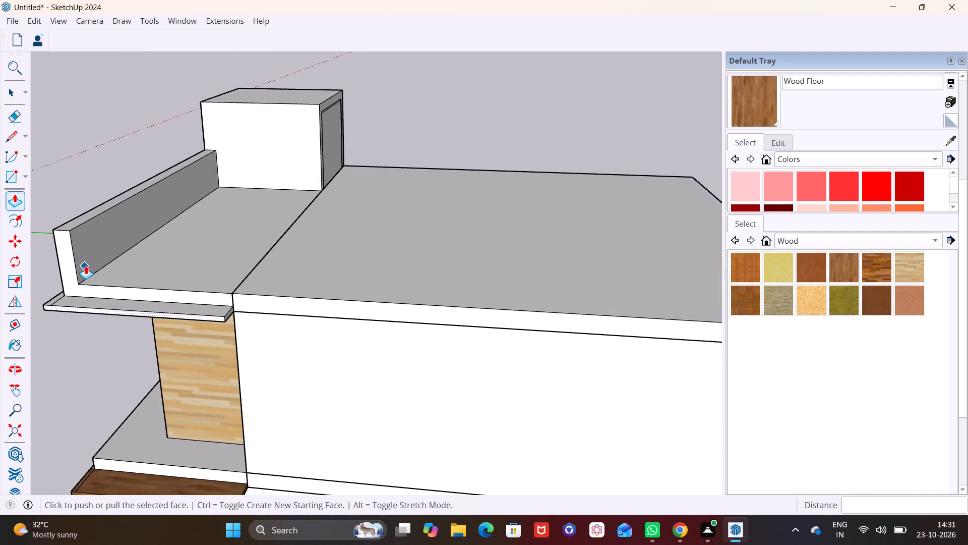
{"action": "scroll", "coordinate": [86, 265], "scroll_direction": "up", "scroll_amount": 3}
{"action": "left_click", "coordinate": [12, 138]}
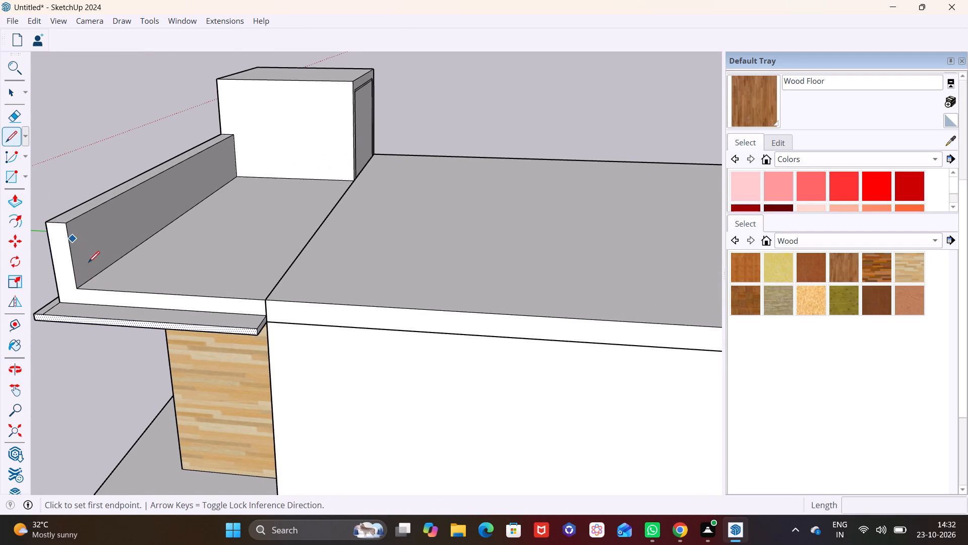
{"action": "scroll", "coordinate": [156, 277], "scroll_direction": "up", "scroll_amount": 3}
{"action": "scroll", "coordinate": [74, 250], "scroll_direction": "down", "scroll_amount": 2}
{"action": "middle_click_drag", "start_coordinate": [100, 263], "coordinate": [155, 284], "text": "shift"}
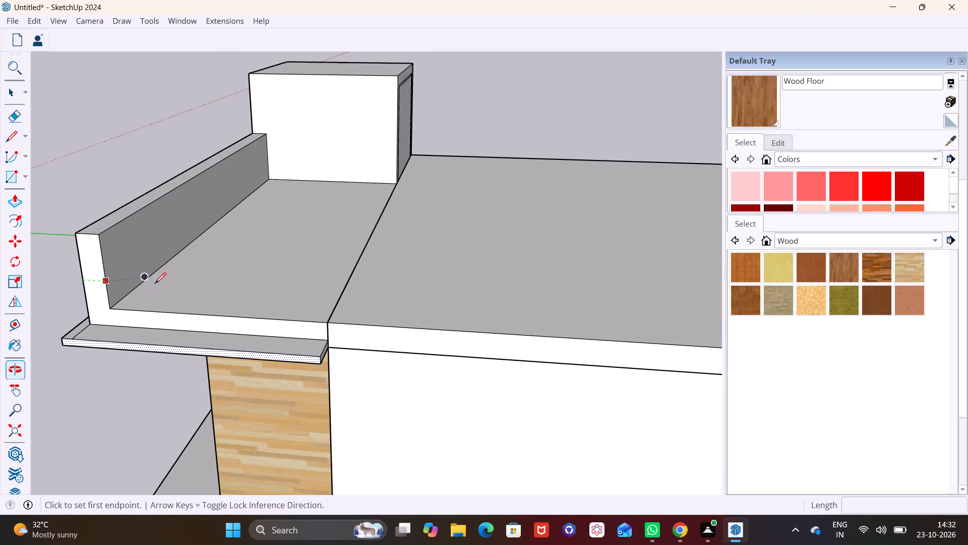
{"action": "middle_click_drag", "start_coordinate": [155, 284], "coordinate": [154, 284], "text": "shift"}
{"action": "left_click", "coordinate": [109, 228]}
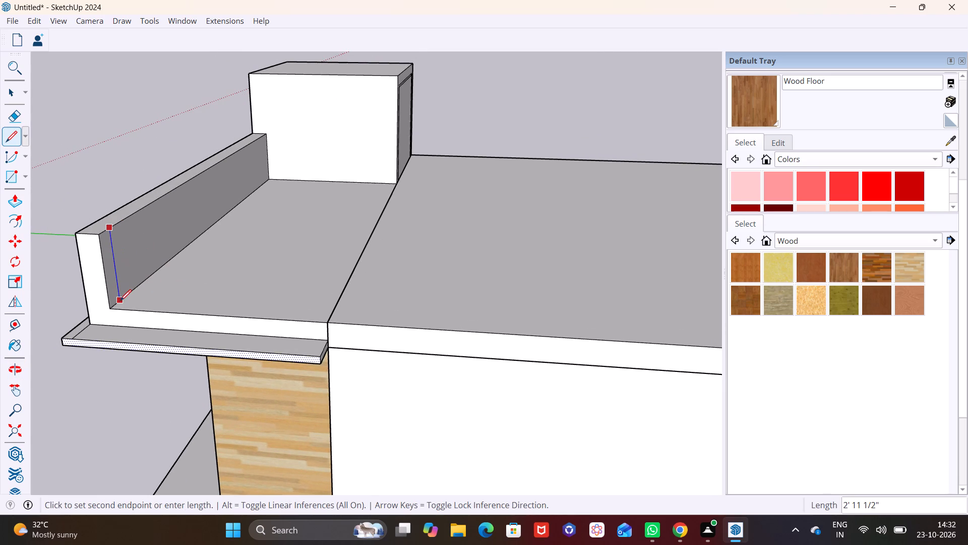
{"action": "left_click", "coordinate": [120, 301]}
Push/Pull the narrow strip along the roof slab's side edge up to the main roof's corner, extending the parapet around the side.
{"action": "key", "text": "space"}
{"action": "left_click", "coordinate": [110, 287]}
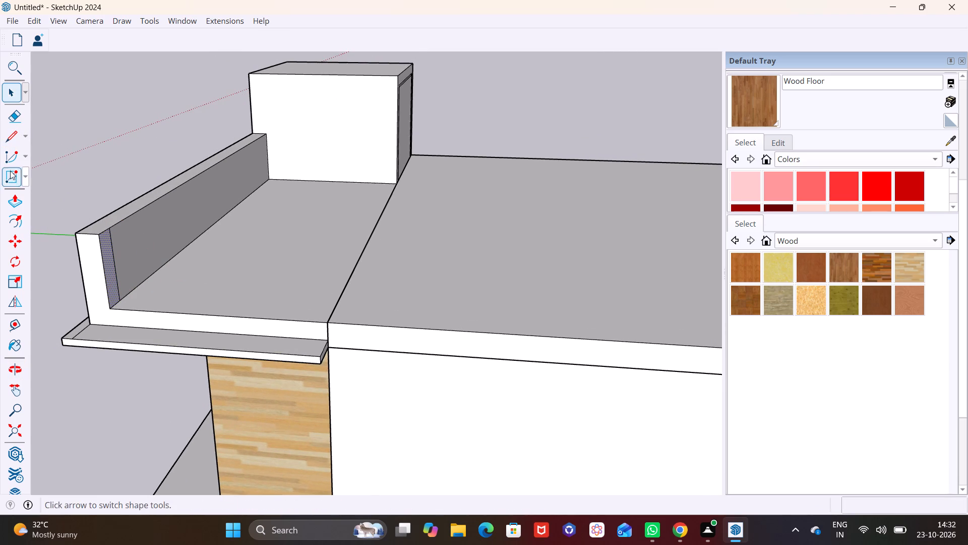
{"action": "left_click", "coordinate": [15, 201]}
{"action": "left_click", "coordinate": [109, 261]}
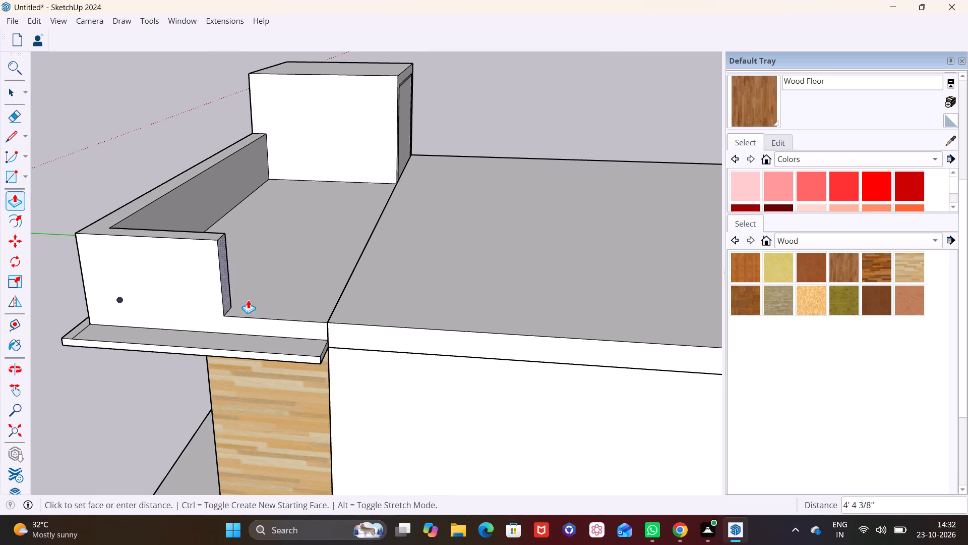
{"action": "left_click", "coordinate": [327, 314]}
{"action": "key", "text": "space"}
{"action": "left_click", "coordinate": [392, 322]}
Examine the side parapet and the ledge beneath it from the front and side of the building.
{"action": "middle_click_drag", "start_coordinate": [360, 367], "coordinate": [565, 291]}
{"action": "scroll", "coordinate": [475, 320], "scroll_direction": "down", "scroll_amount": 5}
{"action": "middle_click_drag", "start_coordinate": [460, 327], "coordinate": [353, 308], "text": "shift"}
{"action": "scroll", "coordinate": [450, 253], "scroll_direction": "up", "scroll_amount": 3}
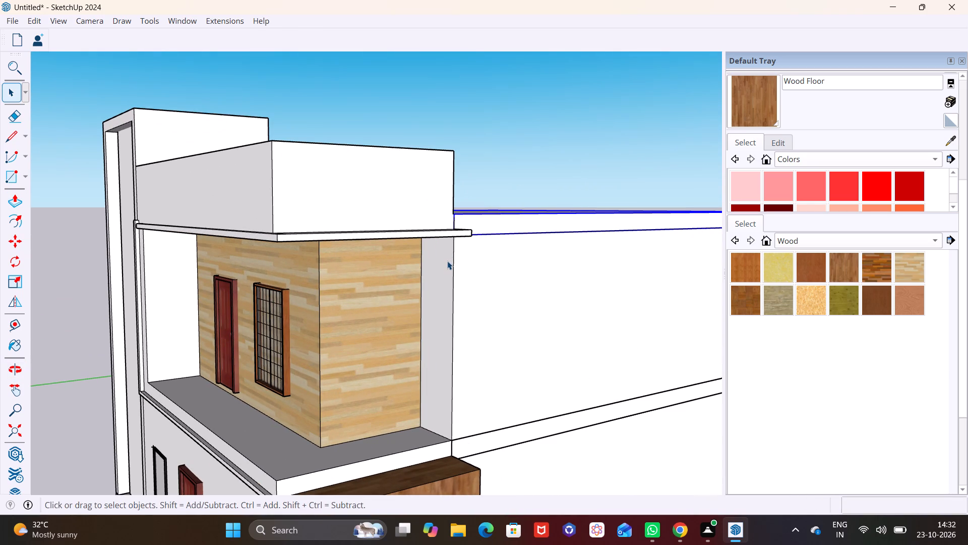
{"action": "middle_click_drag", "start_coordinate": [445, 250], "coordinate": [342, 282]}
{"action": "scroll", "coordinate": [342, 282], "scroll_direction": "down", "scroll_amount": 1}
{"action": "middle_click_drag", "start_coordinate": [359, 308], "coordinate": [537, 289]}
{"action": "scroll", "coordinate": [503, 294], "scroll_direction": "down", "scroll_amount": 2}
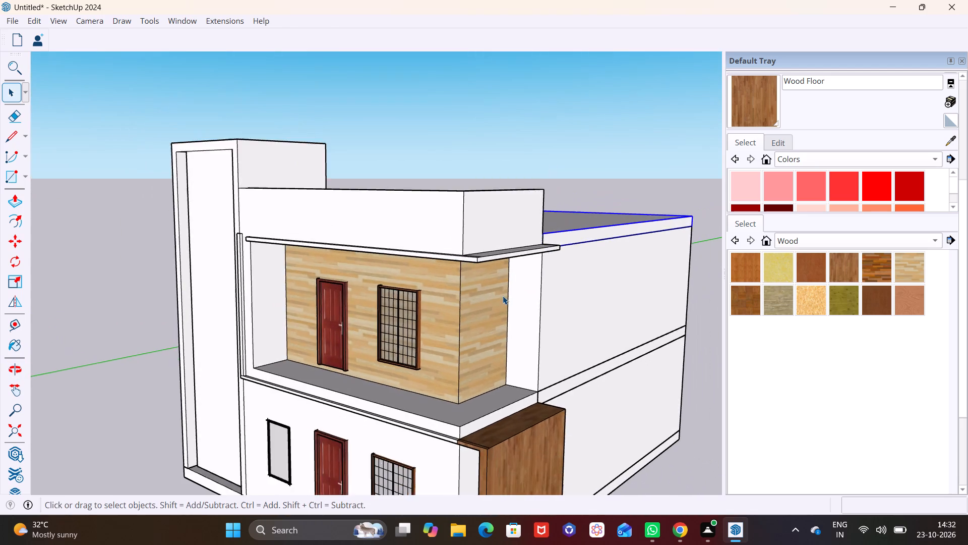
{"action": "scroll", "coordinate": [503, 296], "scroll_direction": "down", "scroll_amount": 5}
{"action": "middle_click_drag", "start_coordinate": [503, 296], "coordinate": [400, 295], "text": "shift"}
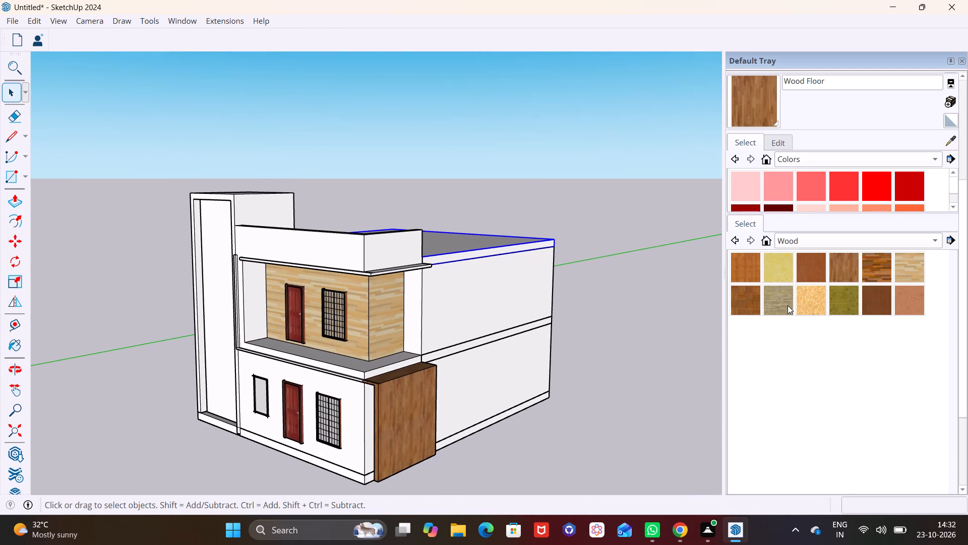
Paint the parapet's side and front faces with the Slate material from the Tile collection.
{"action": "left_click", "coordinate": [799, 243]}
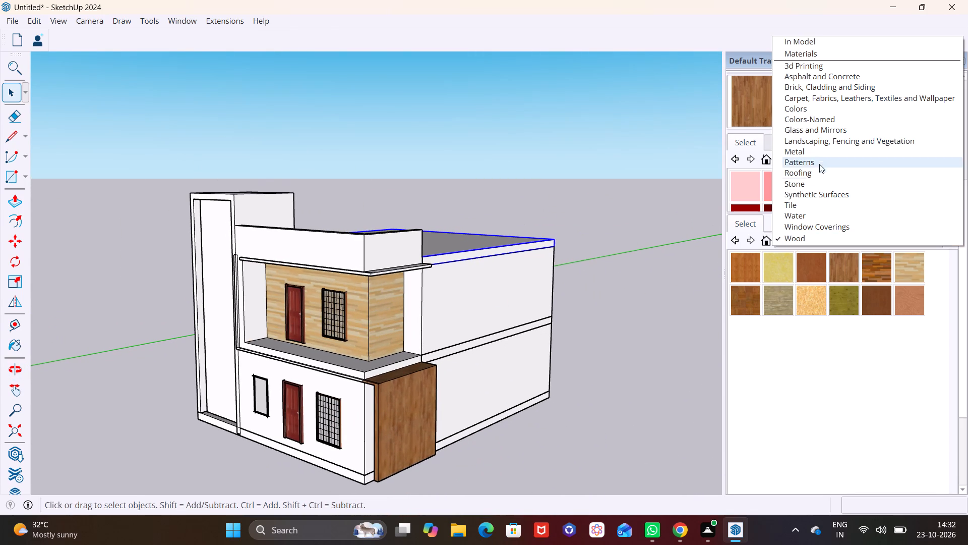
{"action": "left_click", "coordinate": [813, 205]}
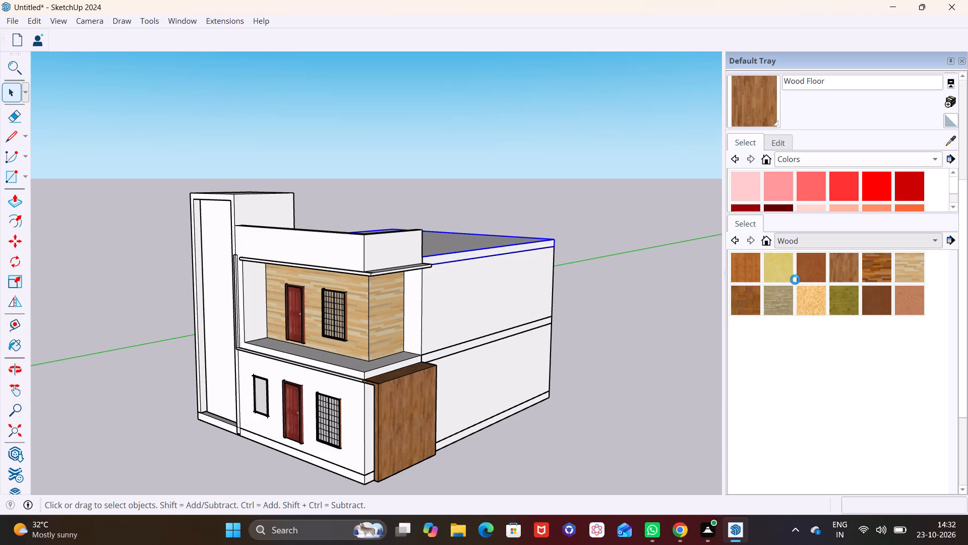
{"action": "scroll", "coordinate": [796, 309], "scroll_direction": "down", "scroll_amount": 1}
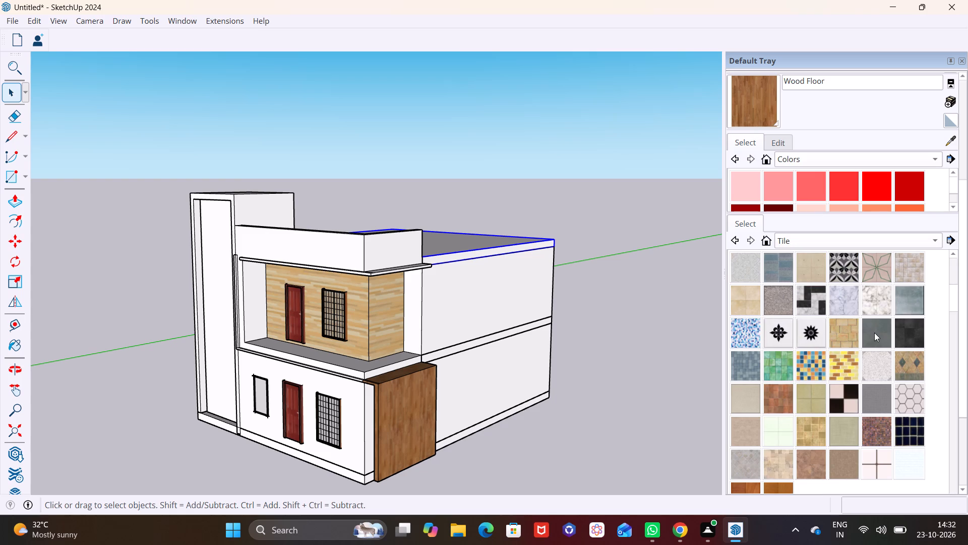
{"action": "left_click", "coordinate": [874, 333]}
{"action": "left_click", "coordinate": [388, 249]}
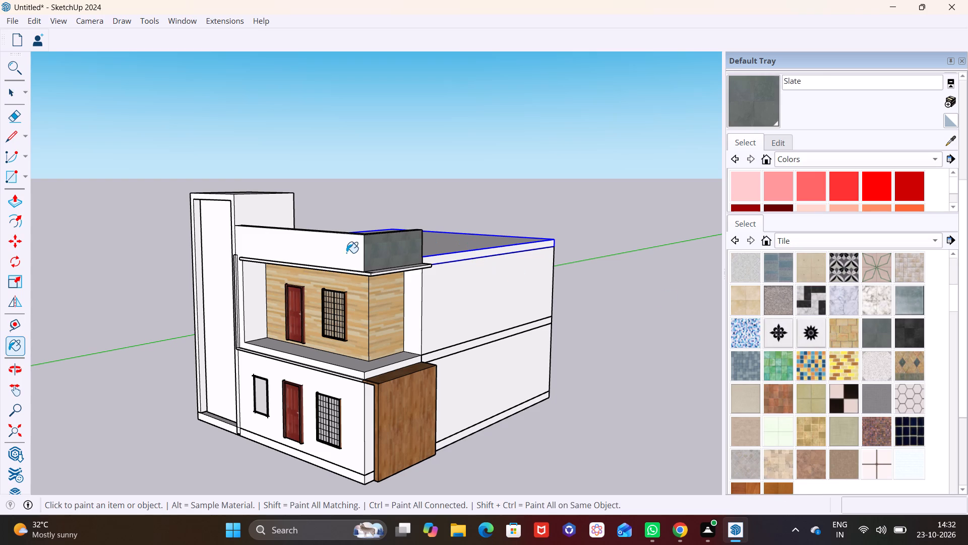
{"action": "left_click", "coordinate": [346, 253]}
Paint the balcony's inner side wall, floor, side slab edge and the wall behind the wood-clad box with Slate.
{"action": "scroll", "coordinate": [291, 308], "scroll_direction": "up", "scroll_amount": 3}
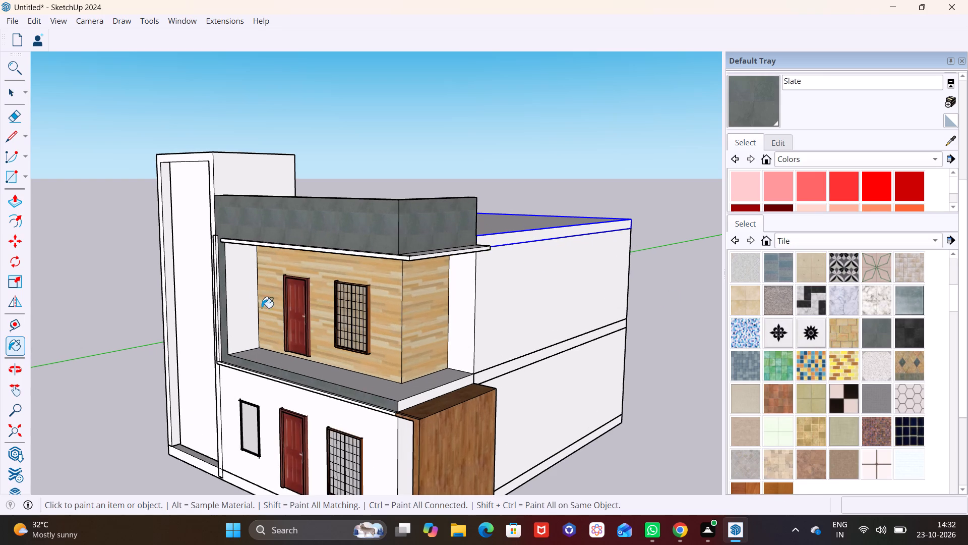
{"action": "left_click", "coordinate": [246, 297]}
{"action": "left_click", "coordinate": [348, 376]}
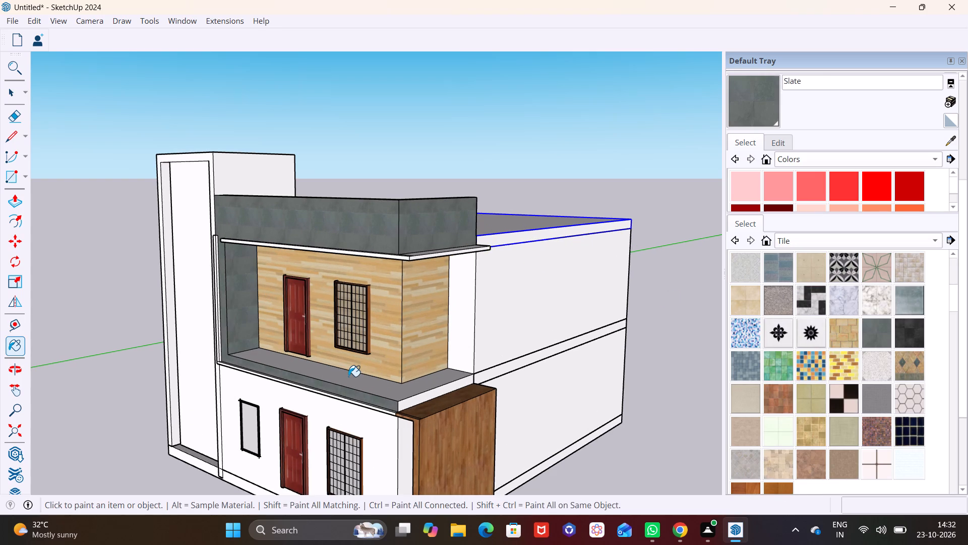
{"action": "left_click", "coordinate": [422, 401]}
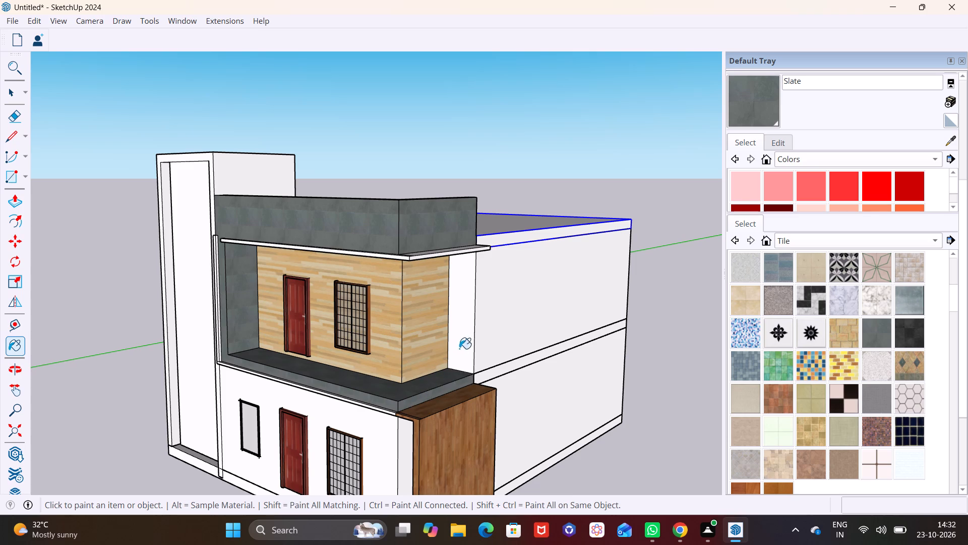
{"action": "left_click", "coordinate": [463, 331]}
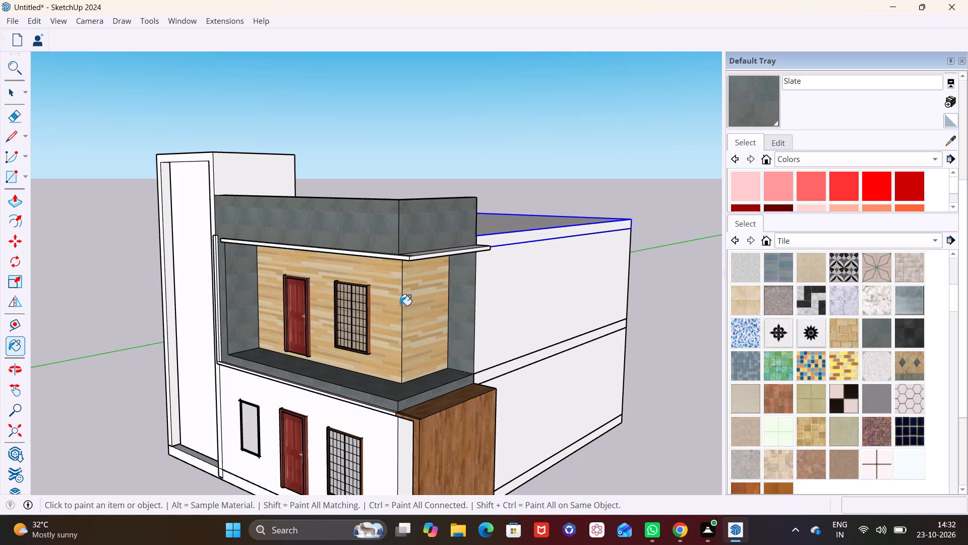
Push/Pull the front ledge's end face about 11 11/16" toward the tall side bay, up to the vertical trim strip.
{"action": "middle_click_drag", "start_coordinate": [400, 305], "coordinate": [429, 299]}
{"action": "scroll", "coordinate": [430, 304], "scroll_direction": "down", "scroll_amount": 1}
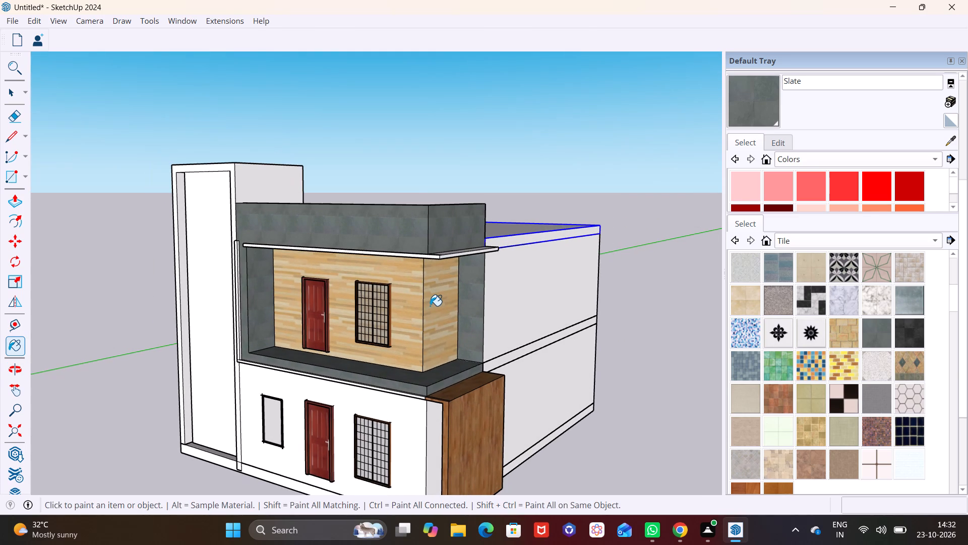
{"action": "middle_click_drag", "start_coordinate": [423, 310], "coordinate": [454, 245]}
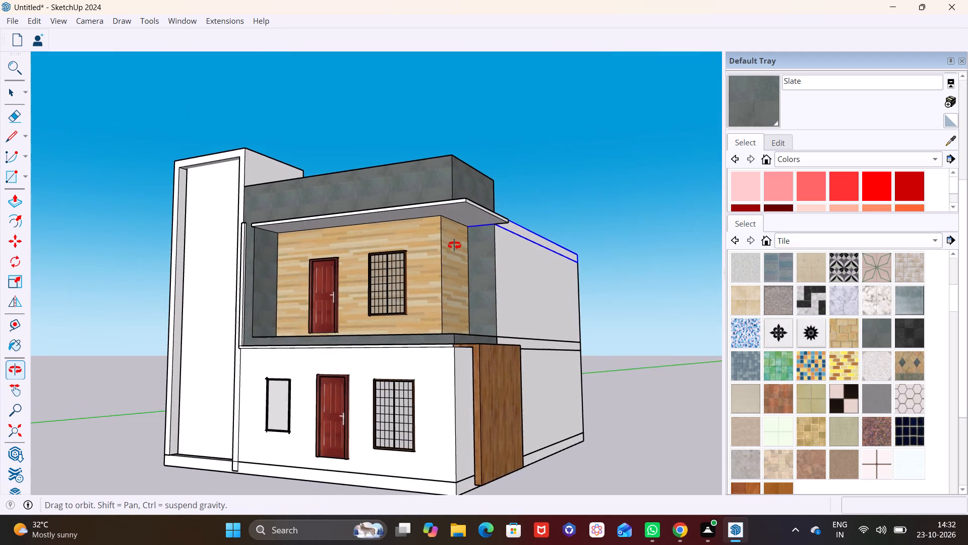
{"action": "middle_click_drag", "start_coordinate": [454, 245], "coordinate": [450, 243]}
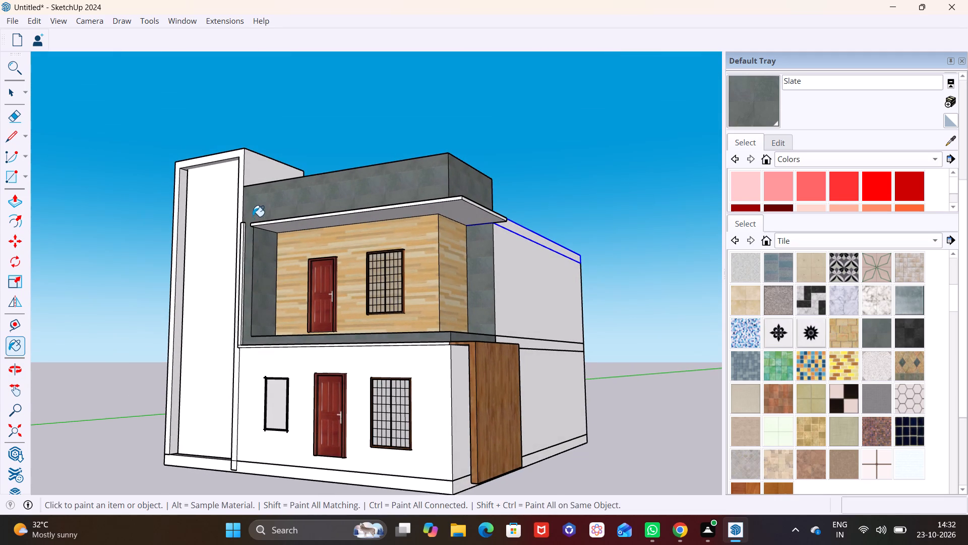
{"action": "scroll", "coordinate": [253, 216], "scroll_direction": "up", "scroll_amount": 5}
{"action": "middle_click_drag", "start_coordinate": [236, 255], "coordinate": [227, 324]}
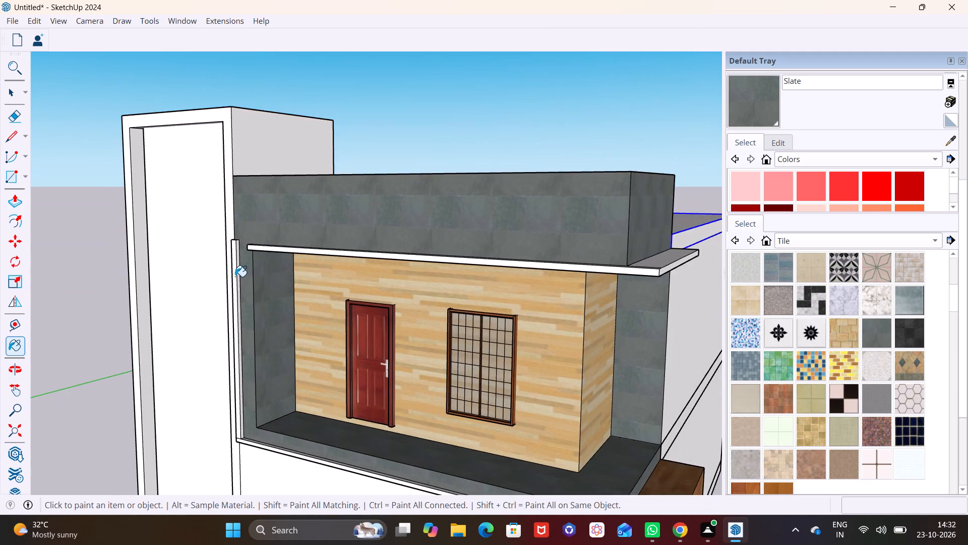
{"action": "scroll", "coordinate": [235, 276], "scroll_direction": "up", "scroll_amount": 5}
{"action": "key", "text": "space"}
{"action": "middle_click_drag", "start_coordinate": [285, 302], "coordinate": [546, 338]}
{"action": "scroll", "coordinate": [498, 274], "scroll_direction": "up", "scroll_amount": 6}
{"action": "left_click", "coordinate": [531, 248]}
{"action": "left_click", "coordinate": [17, 198]}
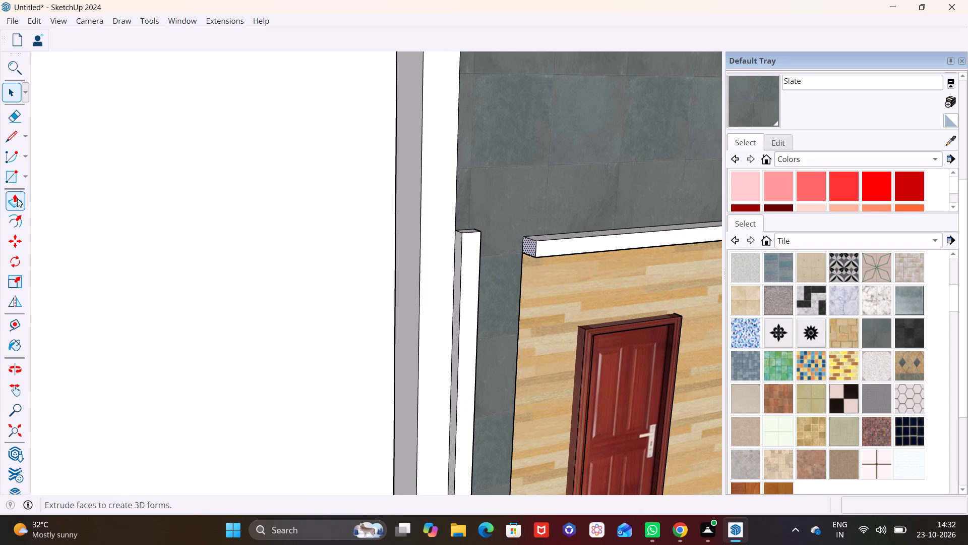
{"action": "left_click", "coordinate": [532, 247]}
{"action": "left_click", "coordinate": [463, 250]}
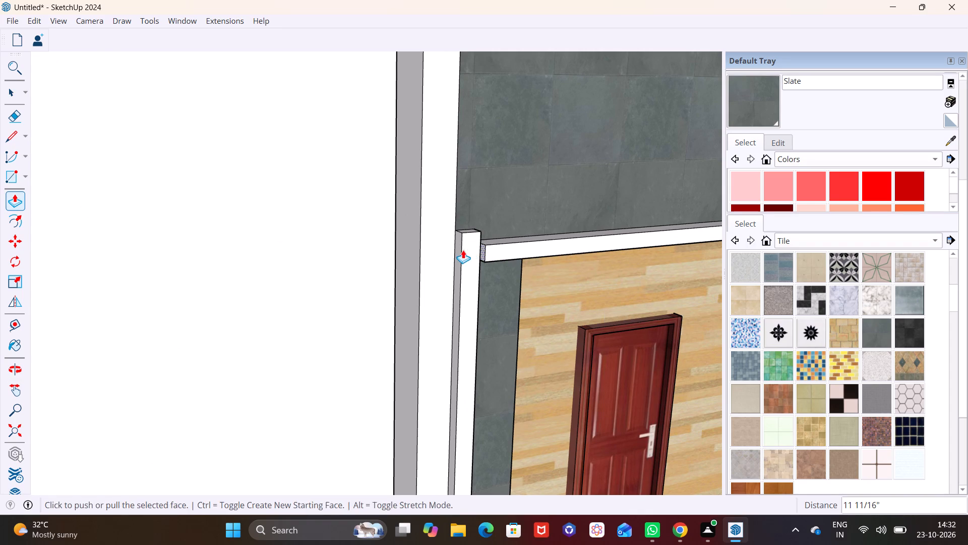
Push/Pull the vertical trim strip's top face down to the level of the front ledge's top.
{"action": "middle_click_drag", "start_coordinate": [535, 263], "coordinate": [394, 261]}
{"action": "scroll", "coordinate": [389, 250], "scroll_direction": "up", "scroll_amount": 6}
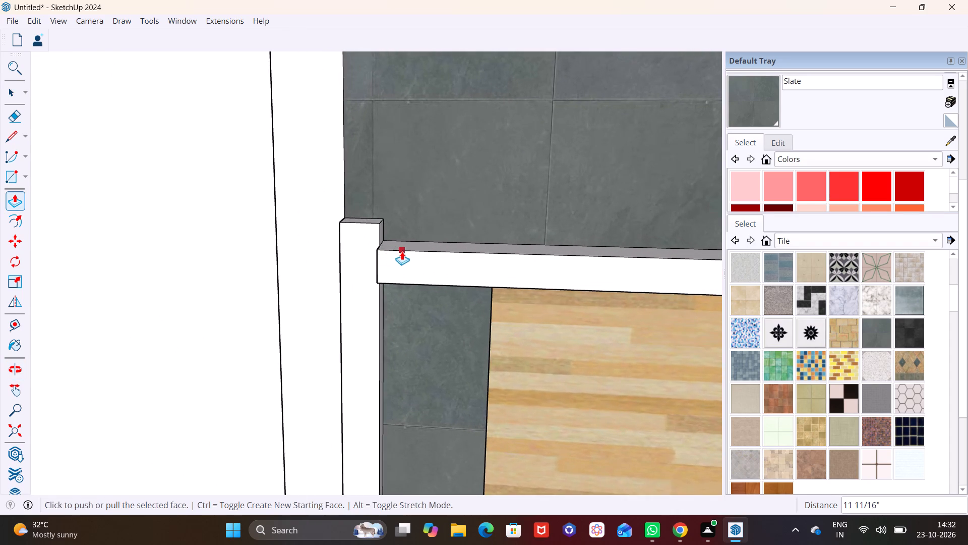
{"action": "middle_click_drag", "start_coordinate": [402, 251], "coordinate": [282, 302]}
{"action": "left_click", "coordinate": [10, 97]}
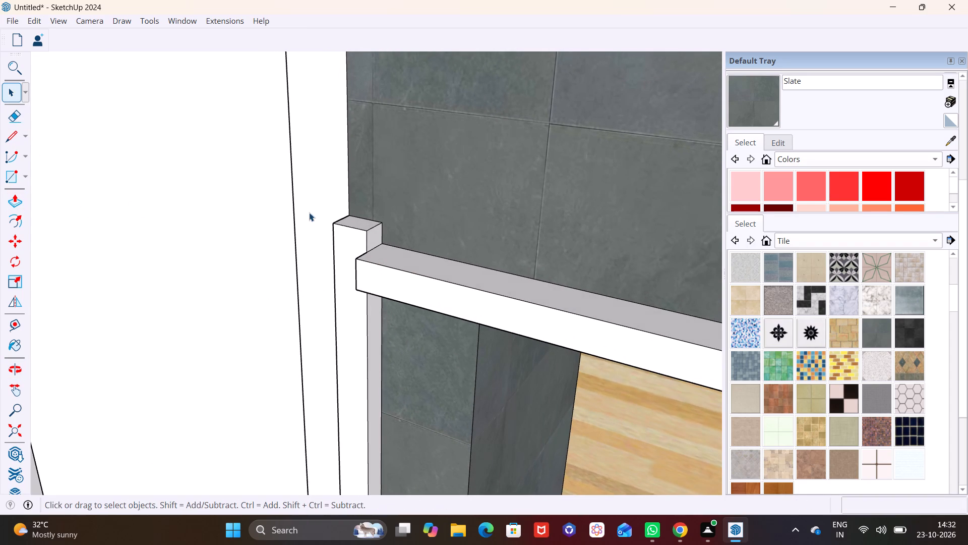
{"action": "left_click", "coordinate": [359, 225]}
{"action": "left_click", "coordinate": [12, 199]}
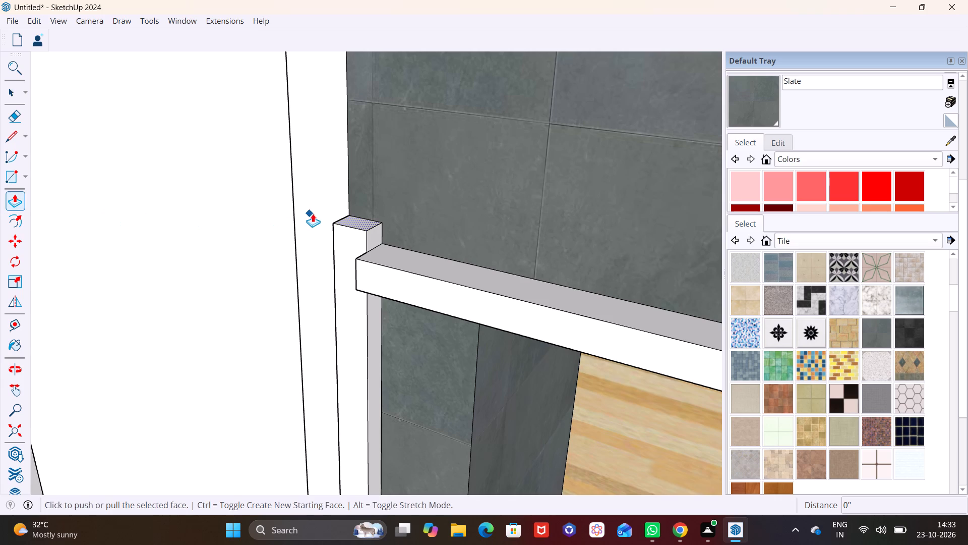
{"action": "left_click", "coordinate": [359, 219]}
{"action": "left_click", "coordinate": [373, 264]}
Push/Pull the front ledge's outer face inward 2" to sit flush with the vertical trim strip.
{"action": "middle_click_drag", "start_coordinate": [448, 312], "coordinate": [445, 311]}
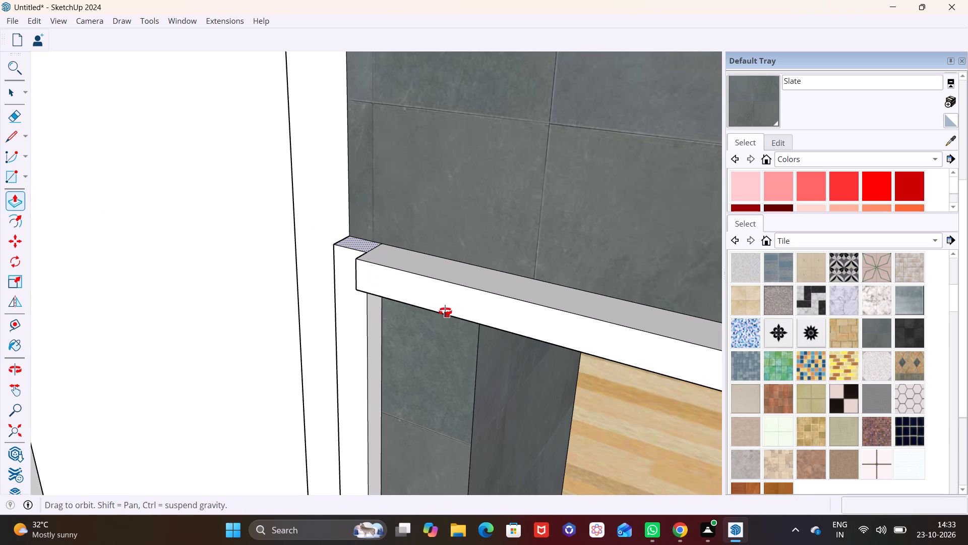
{"action": "middle_click_drag", "start_coordinate": [445, 311], "coordinate": [426, 303]}
{"action": "key", "text": "space"}
{"action": "left_click", "coordinate": [440, 297]}
{"action": "left_click", "coordinate": [22, 202]}
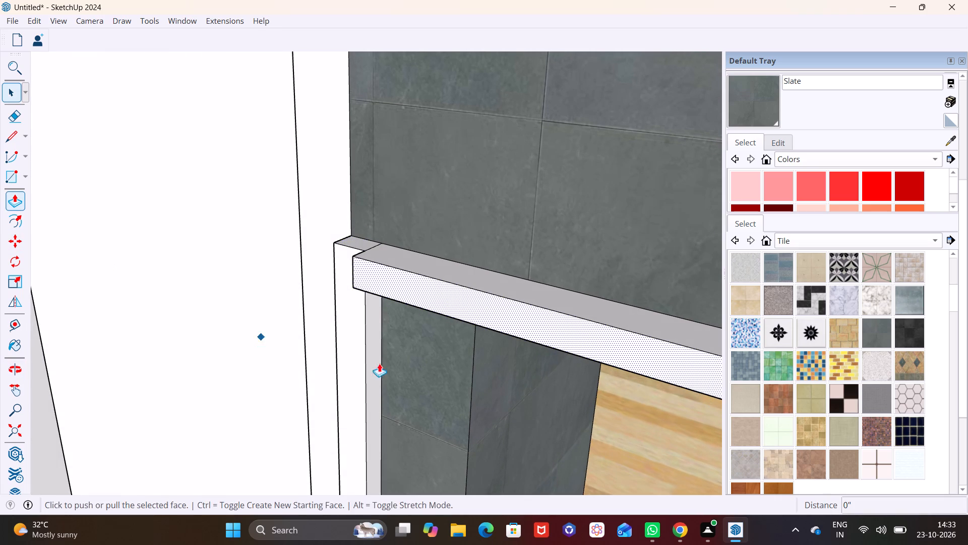
{"action": "left_click", "coordinate": [450, 308]}
{"action": "left_click", "coordinate": [360, 246]}
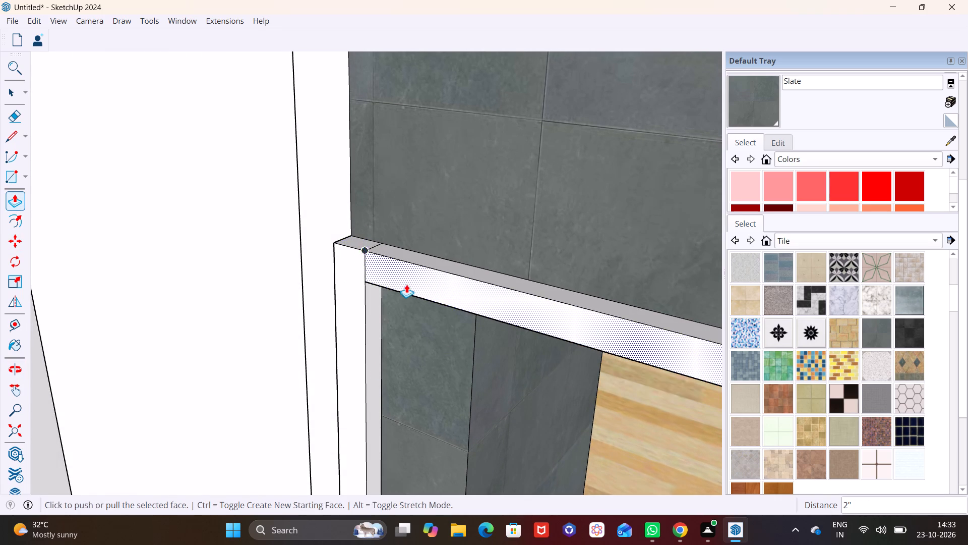
Clear the selection and examine the joined trim around the upper balcony from the front.
{"action": "scroll", "coordinate": [415, 286], "scroll_direction": "down", "scroll_amount": 14}
{"action": "middle_click_drag", "start_coordinate": [454, 331], "coordinate": [289, 253], "text": "shift"}
{"action": "key", "text": "space"}
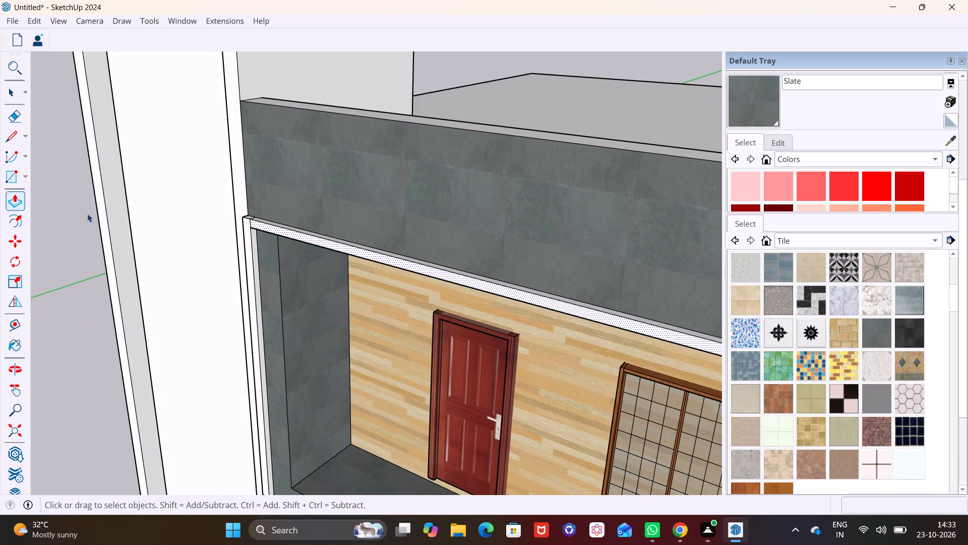
{"action": "left_click", "coordinate": [64, 214]}
{"action": "middle_click_drag", "start_coordinate": [398, 344], "coordinate": [482, 261]}
{"action": "scroll", "coordinate": [496, 296], "scroll_direction": "down", "scroll_amount": 7}
{"action": "middle_click_drag", "start_coordinate": [504, 310], "coordinate": [407, 303], "text": "shift"}
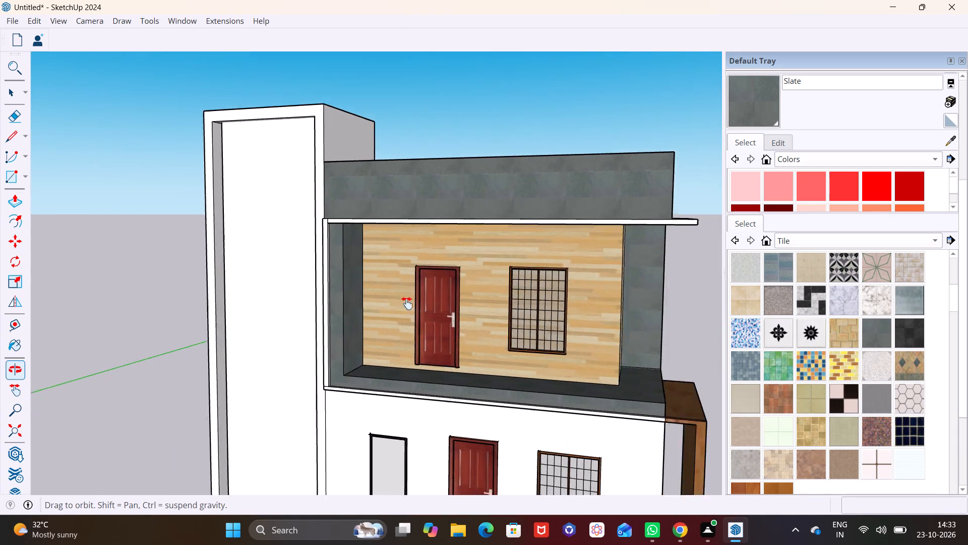
Examine the two-storey facade and its joined trim from the front corner, both from below and at eye level.
{"action": "middle_click_drag", "start_coordinate": [407, 303], "coordinate": [286, 290], "text": "shift"}
{"action": "middle_click_drag", "start_coordinate": [394, 240], "coordinate": [397, 184]}
{"action": "scroll", "coordinate": [397, 219], "scroll_direction": "down", "scroll_amount": 3}
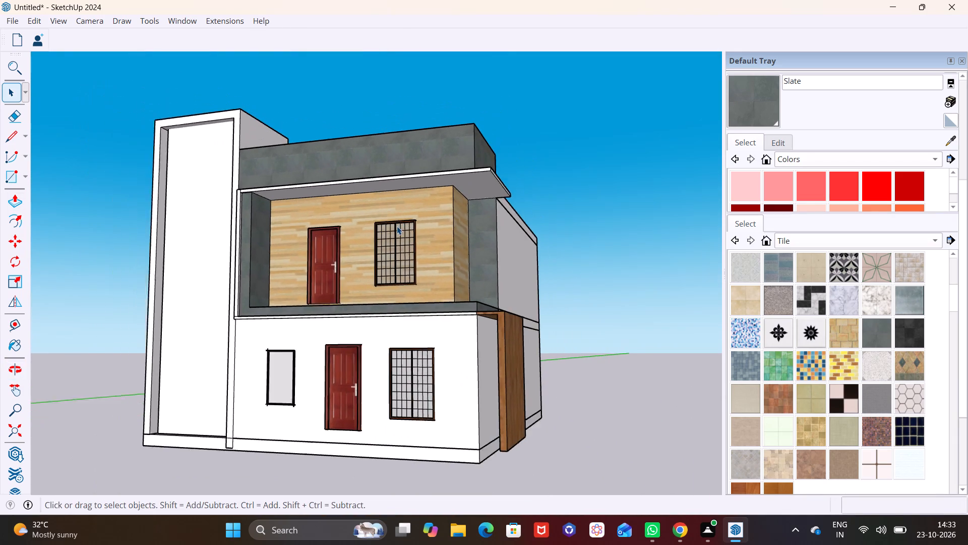
{"action": "scroll", "coordinate": [397, 226], "scroll_direction": "down", "scroll_amount": 1}
{"action": "middle_click_drag", "start_coordinate": [395, 229], "coordinate": [382, 236]}
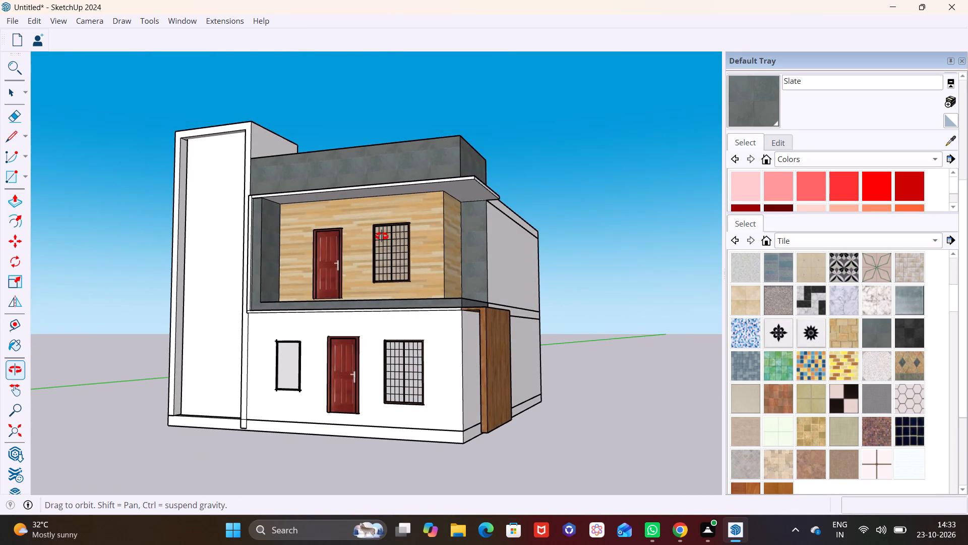
{"action": "middle_click_drag", "start_coordinate": [382, 236], "coordinate": [386, 245]}
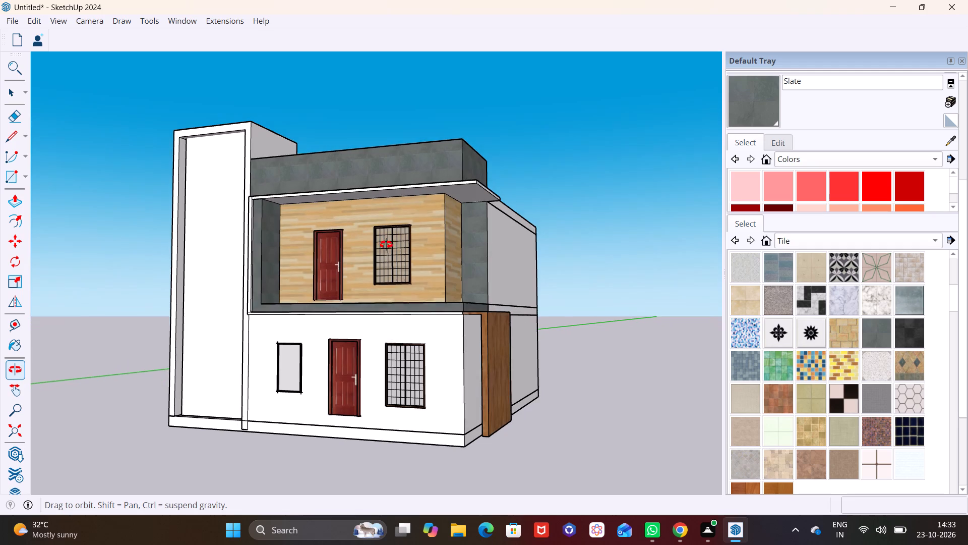
{"action": "middle_click_drag", "start_coordinate": [386, 245], "coordinate": [388, 276]}
{"action": "scroll", "coordinate": [390, 270], "scroll_direction": "down", "scroll_amount": 2}
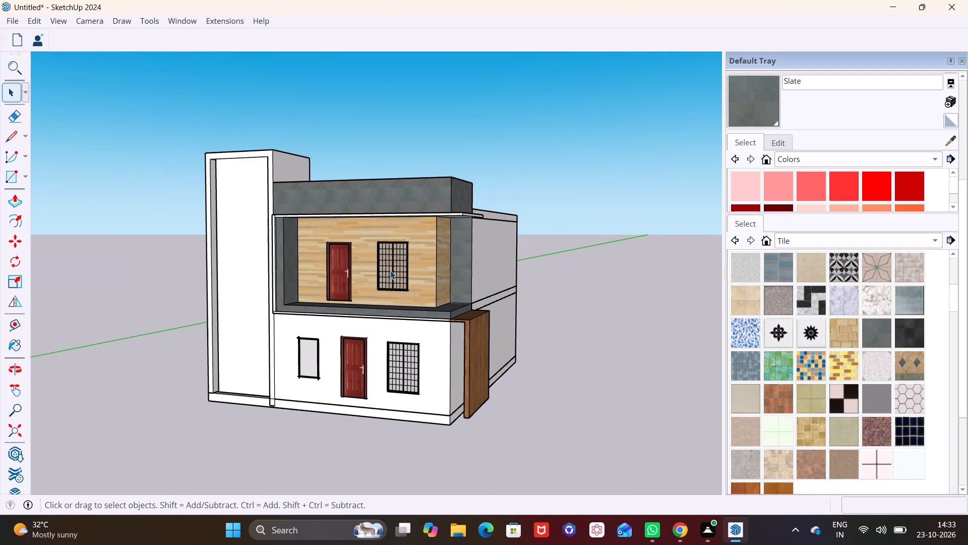
{"action": "scroll", "coordinate": [390, 270], "scroll_direction": "down", "scroll_amount": 2}
{"action": "middle_click_drag", "start_coordinate": [390, 270], "coordinate": [393, 307], "text": "shift"}
Push/Pull the inner side face of the tall bay's recess nearest the balcony about 11" into the recess.
{"action": "scroll", "coordinate": [374, 308], "scroll_direction": "up", "scroll_amount": 2}
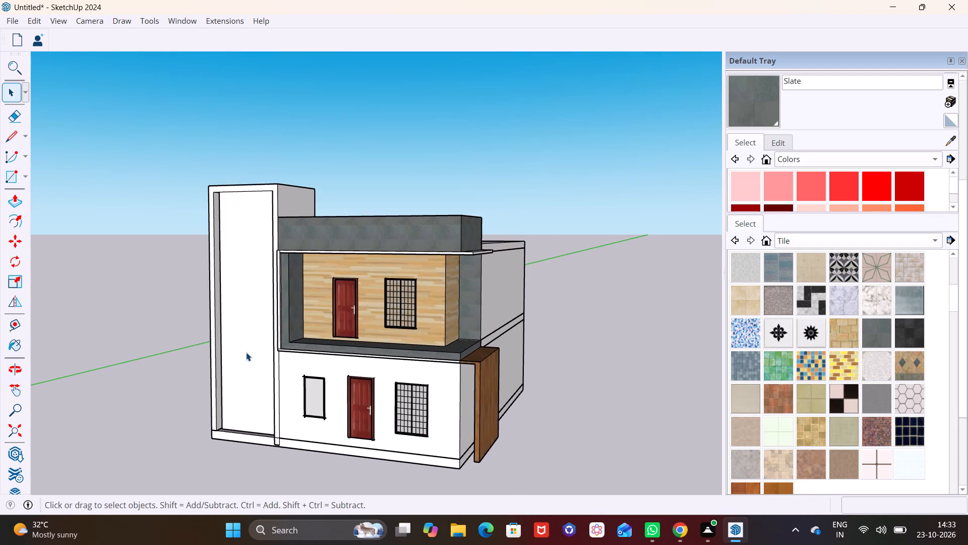
{"action": "scroll", "coordinate": [248, 351], "scroll_direction": "up", "scroll_amount": 5}
{"action": "middle_click_drag", "start_coordinate": [255, 342], "coordinate": [404, 347]}
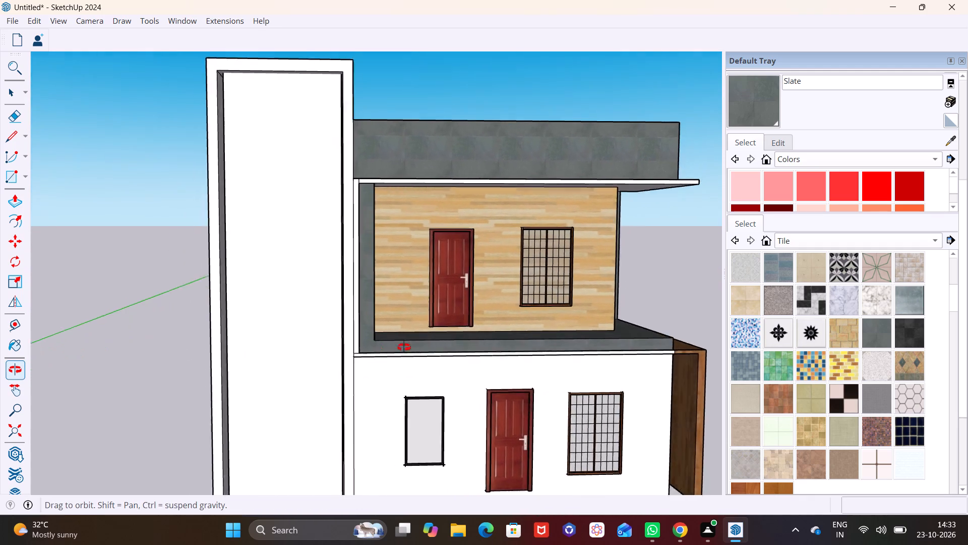
{"action": "middle_click_drag", "start_coordinate": [404, 347], "coordinate": [548, 367]}
{"action": "left_click", "coordinate": [430, 267]}
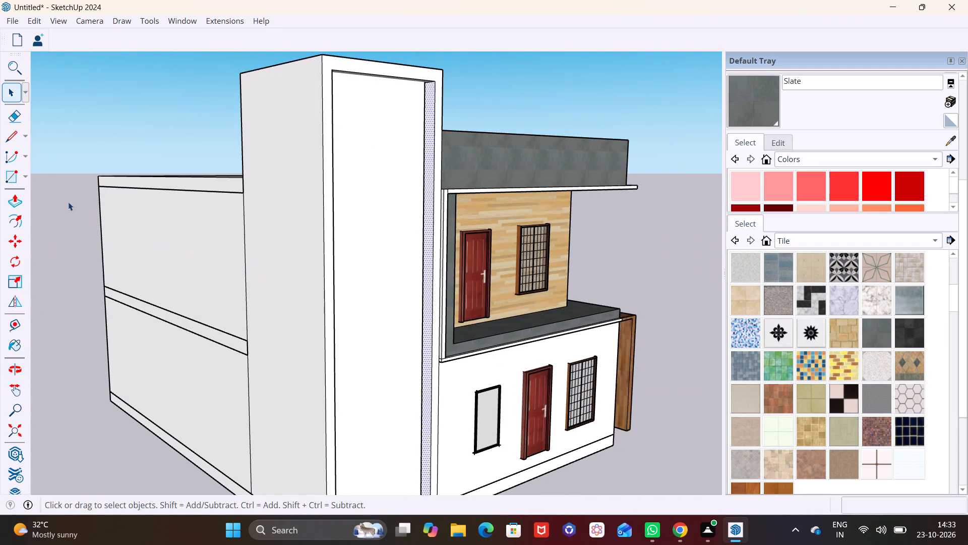
{"action": "left_click", "coordinate": [18, 200]}
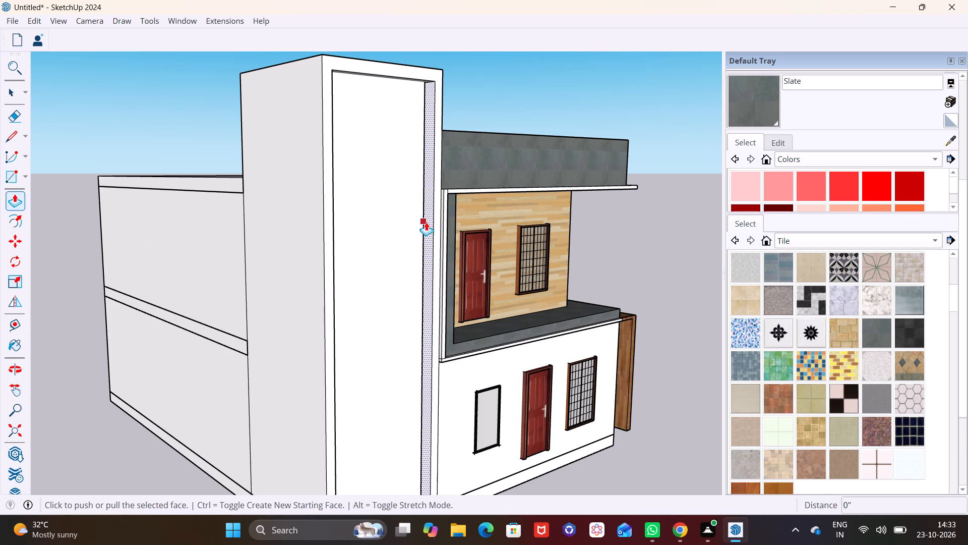
{"action": "left_click", "coordinate": [430, 221]}
{"action": "left_click", "coordinate": [419, 223]}
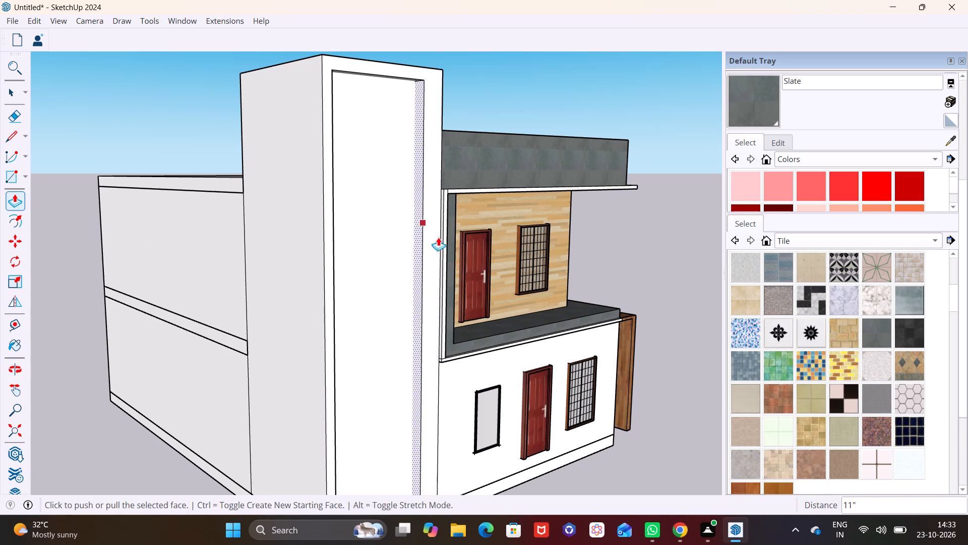
Push/Pull the recess's opposite inner side face inward so the outer frame strip roughly matches the balcony-side strip.
{"action": "middle_click_drag", "start_coordinate": [444, 260], "coordinate": [223, 268]}
{"action": "left_click_drag", "start_coordinate": [7, 90], "coordinate": [10, 97]}
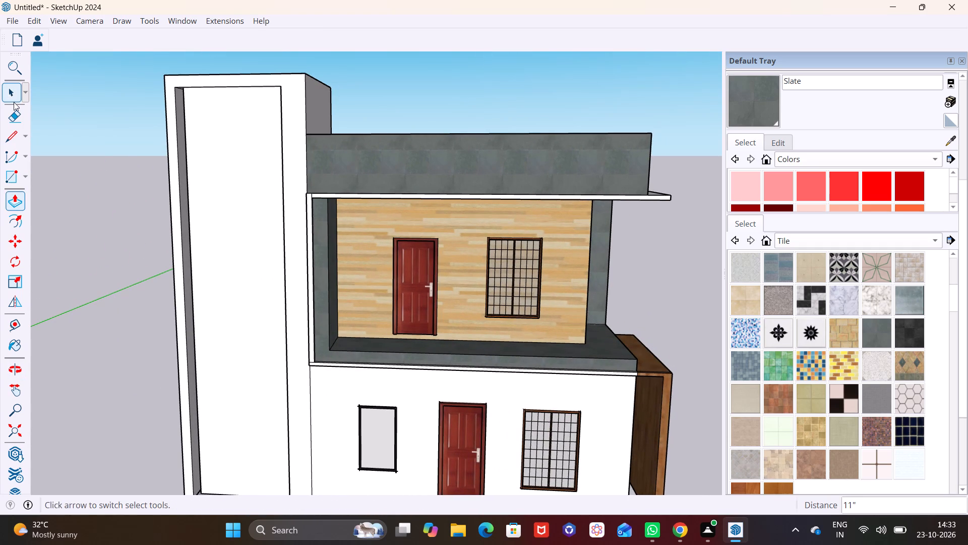
{"action": "left_click", "coordinate": [186, 214]}
{"action": "left_click", "coordinate": [14, 200]}
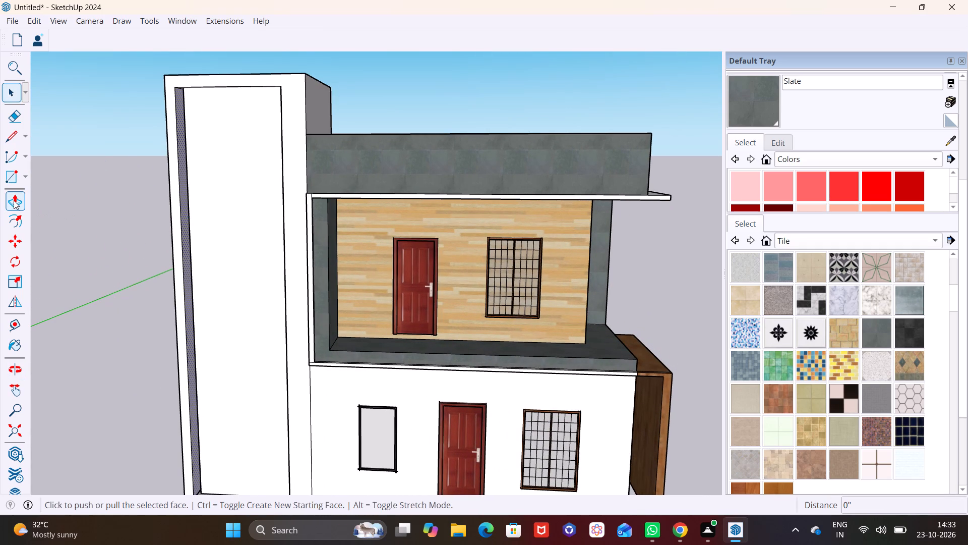
{"action": "scroll", "coordinate": [323, 246], "scroll_direction": "up", "scroll_amount": 5}
{"action": "left_click", "coordinate": [132, 216]}
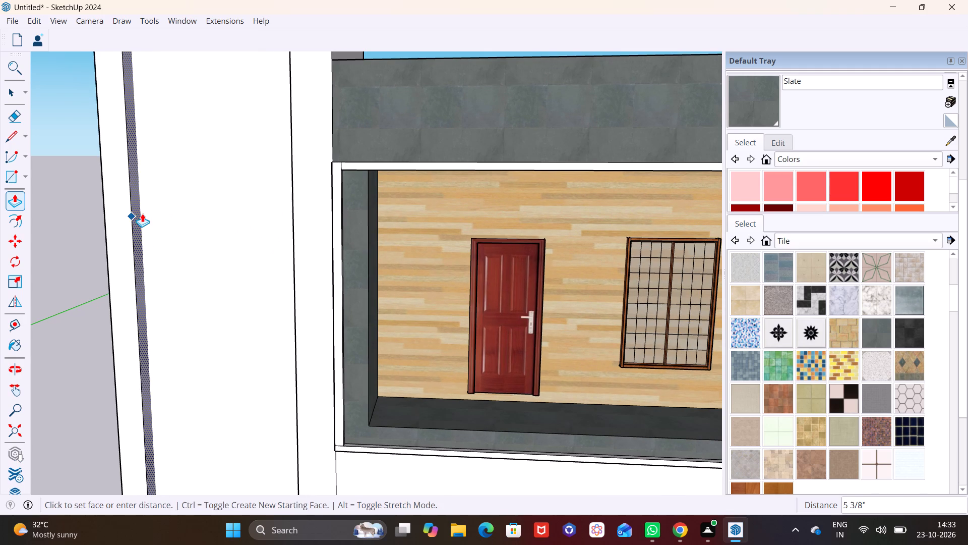
{"action": "left_click", "coordinate": [148, 213]}
{"action": "key", "text": "space"}
Paint the tall bay's recessed front panel with the Slate material sampled from the parapet, and clear the selection.
{"action": "scroll", "coordinate": [91, 228], "scroll_direction": "down", "scroll_amount": 5}
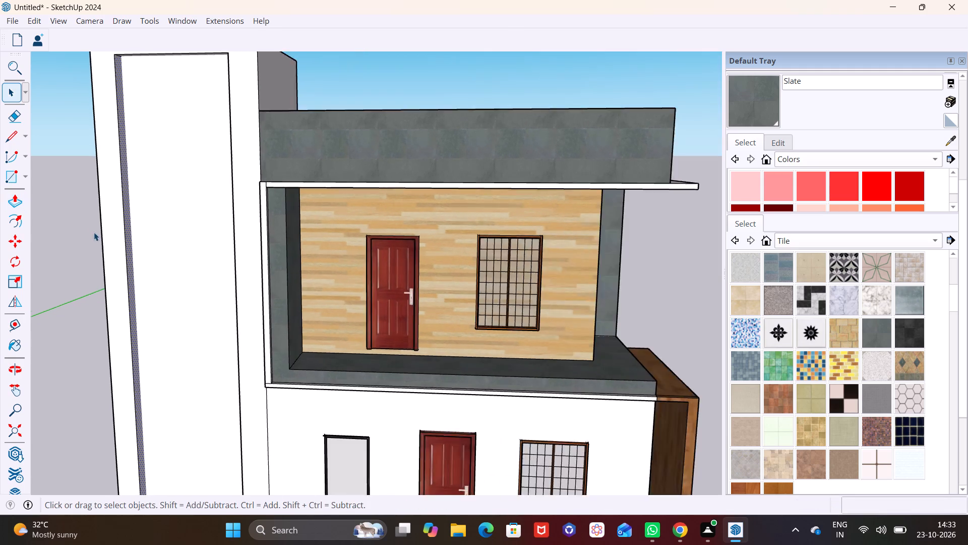
{"action": "scroll", "coordinate": [94, 232], "scroll_direction": "down", "scroll_amount": 4}
{"action": "left_click", "coordinate": [296, 184]}
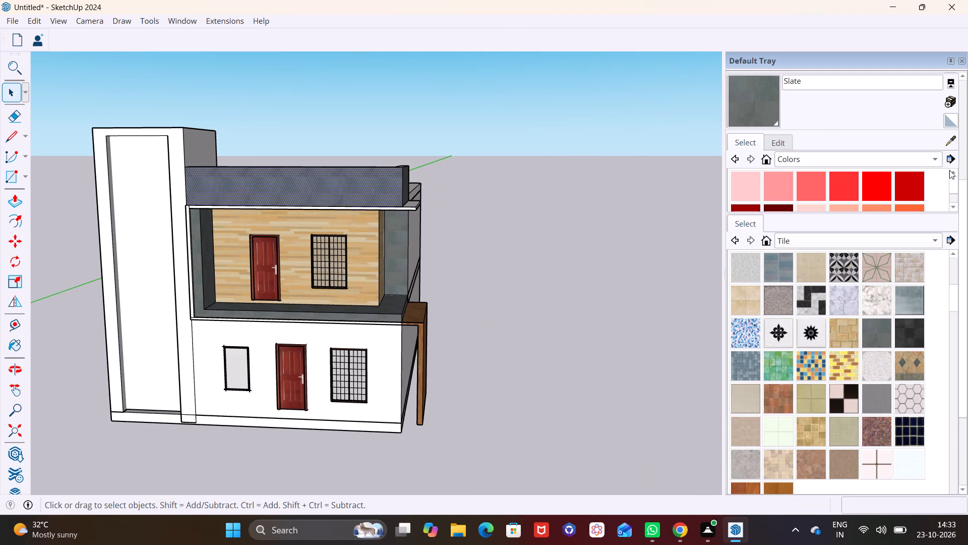
{"action": "key", "text": "space"}
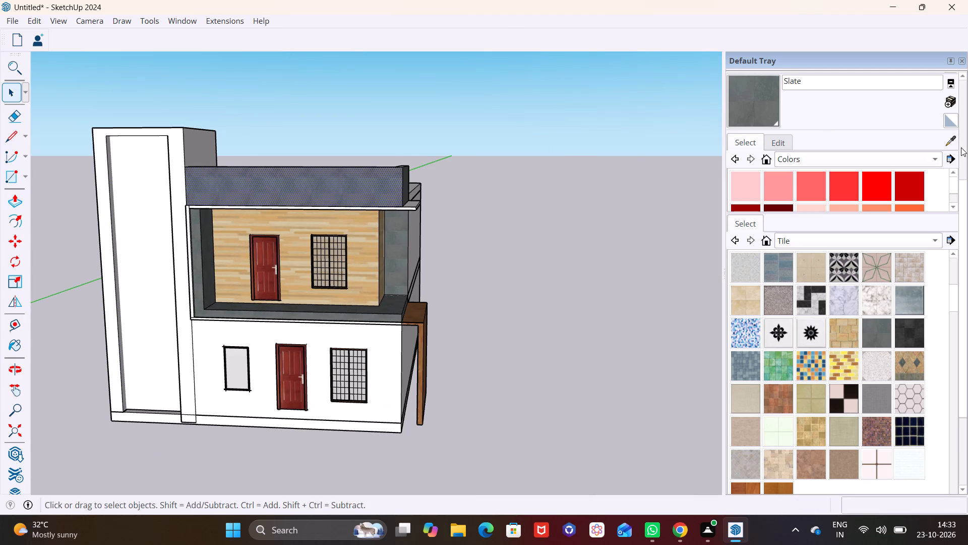
{"action": "left_click", "coordinate": [961, 147]}
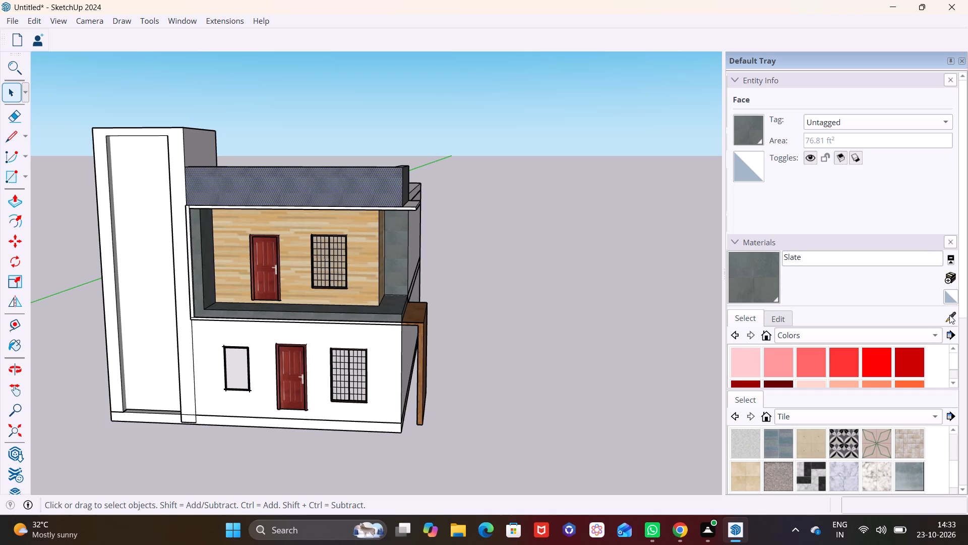
{"action": "left_click", "coordinate": [949, 315]}
{"action": "left_click", "coordinate": [761, 283]}
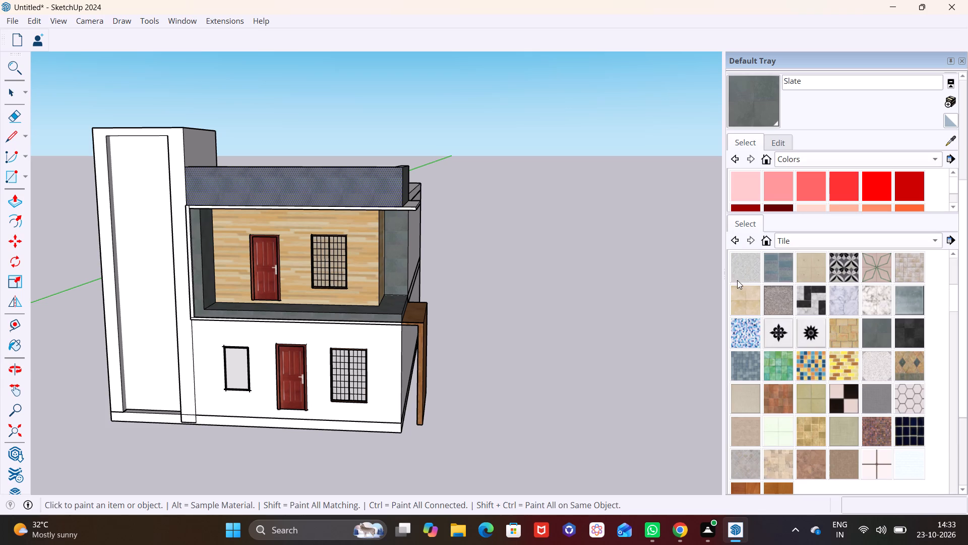
{"action": "left_click", "coordinate": [384, 194]}
{"action": "left_click", "coordinate": [162, 208]}
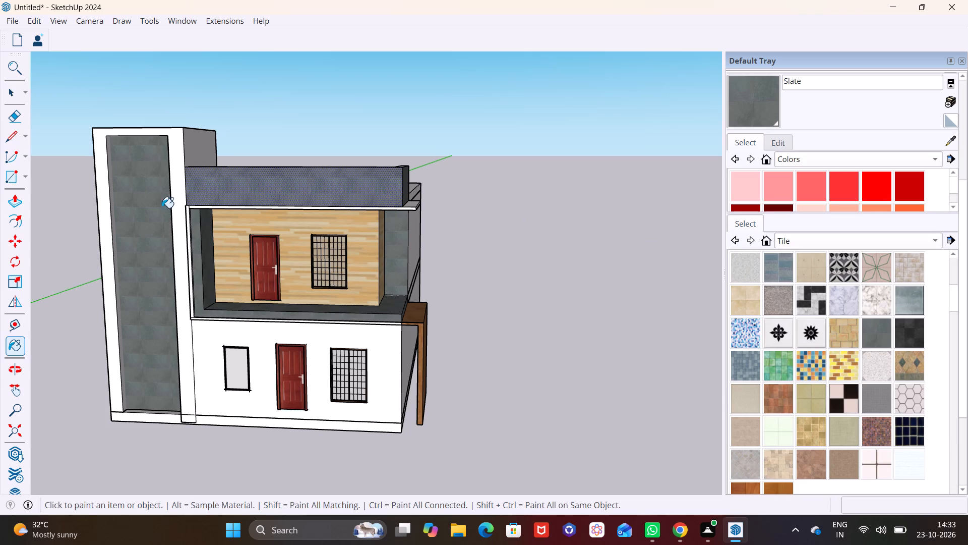
{"action": "key", "text": "alt+space"}
{"action": "left_click_drag", "start_coordinate": [519, 275], "coordinate": [524, 271]}
{"action": "key", "text": "space"}
{"action": "left_click", "coordinate": [524, 271]}
Sample Wood Floor from the ground-floor side box and paint the tall bay's front frame and its side above the parapet.
{"action": "middle_click_drag", "start_coordinate": [502, 263], "coordinate": [461, 254]}
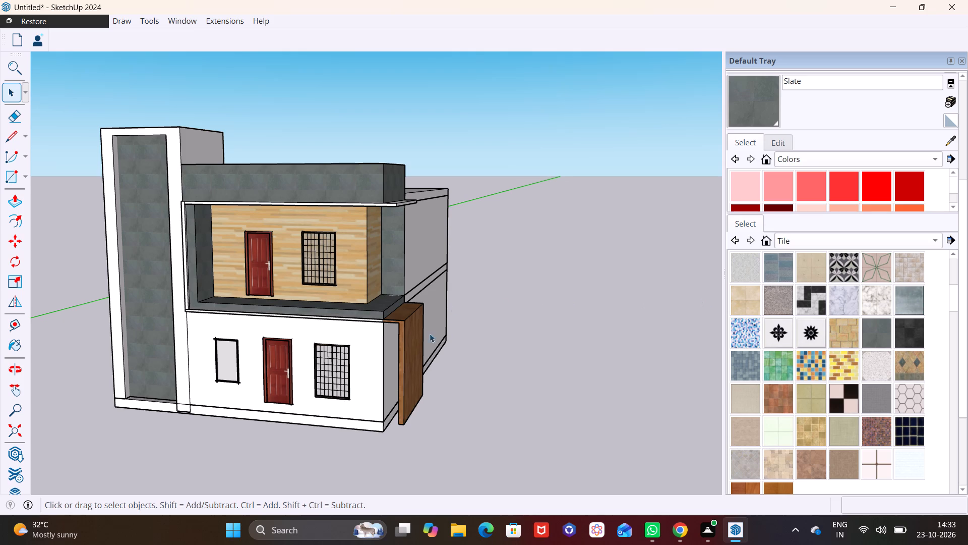
{"action": "left_click", "coordinate": [955, 147]}
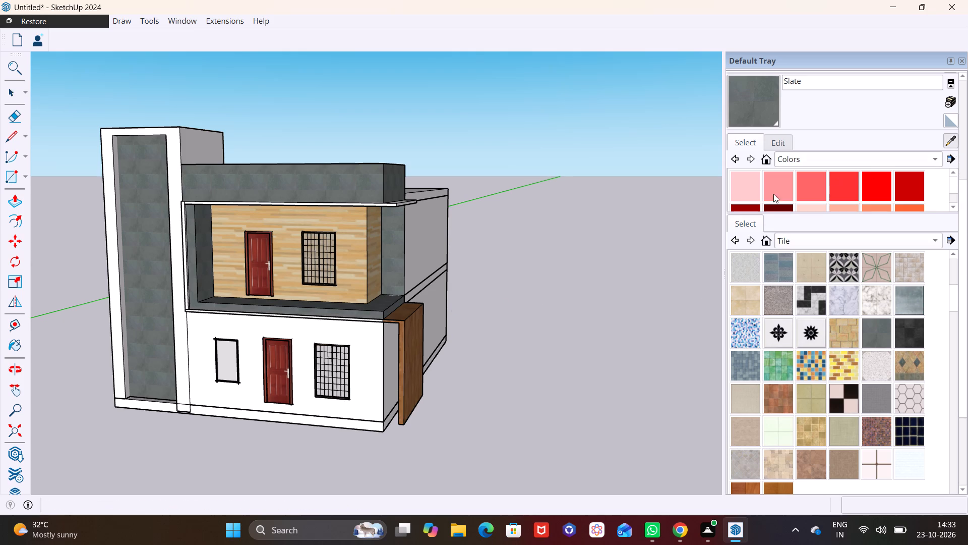
{"action": "left_click", "coordinate": [418, 346]}
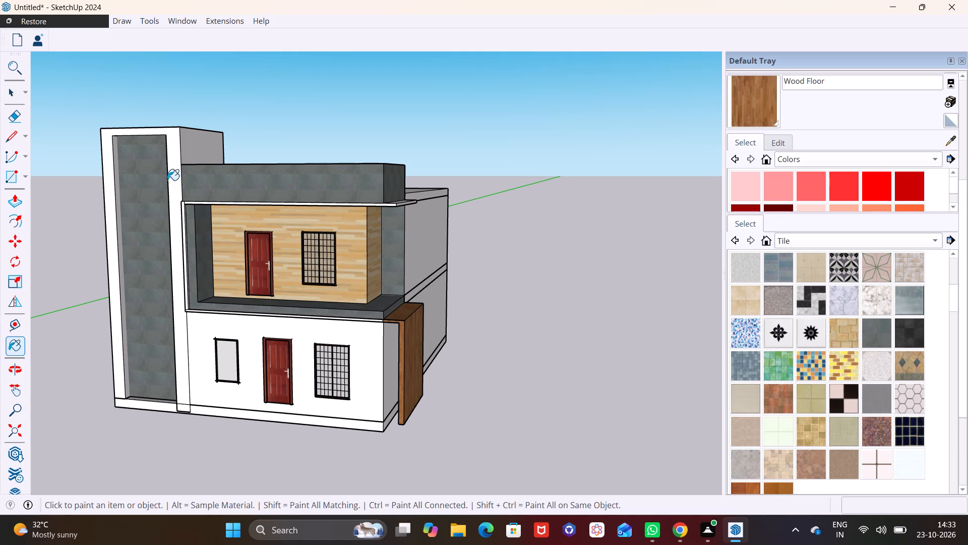
{"action": "left_click", "coordinate": [108, 147]}
{"action": "left_click", "coordinate": [195, 140]}
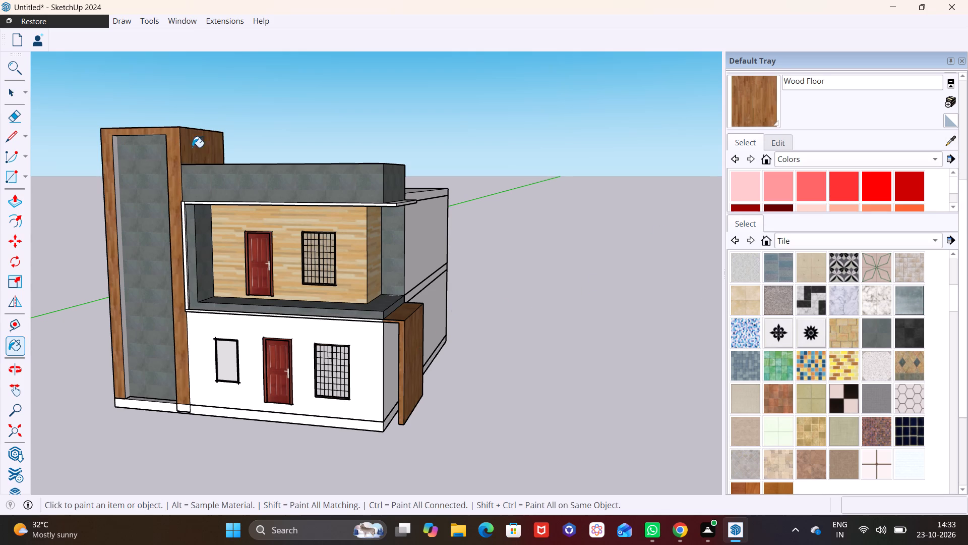
Paint both inner side faces and the top inner face of the tall bay's recess with Wood Floor.
{"action": "scroll", "coordinate": [144, 228], "scroll_direction": "up", "scroll_amount": 6}
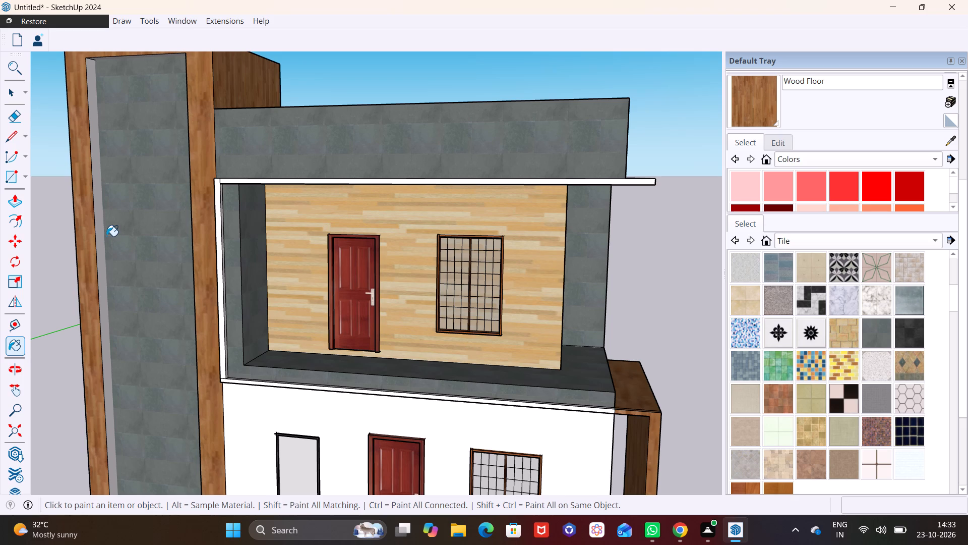
{"action": "left_click", "coordinate": [102, 243]}
{"action": "middle_click_drag", "start_coordinate": [112, 242], "coordinate": [403, 252]}
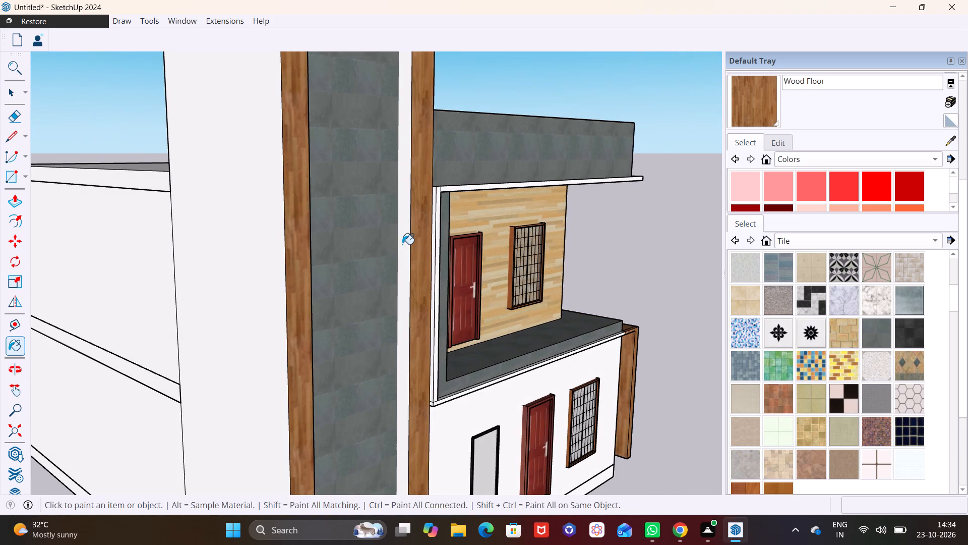
{"action": "left_click", "coordinate": [402, 244]}
{"action": "scroll", "coordinate": [409, 238], "scroll_direction": "down", "scroll_amount": 3}
{"action": "middle_click_drag", "start_coordinate": [410, 220], "coordinate": [337, 346]}
{"action": "middle_click_drag", "start_coordinate": [324, 314], "coordinate": [304, 209]}
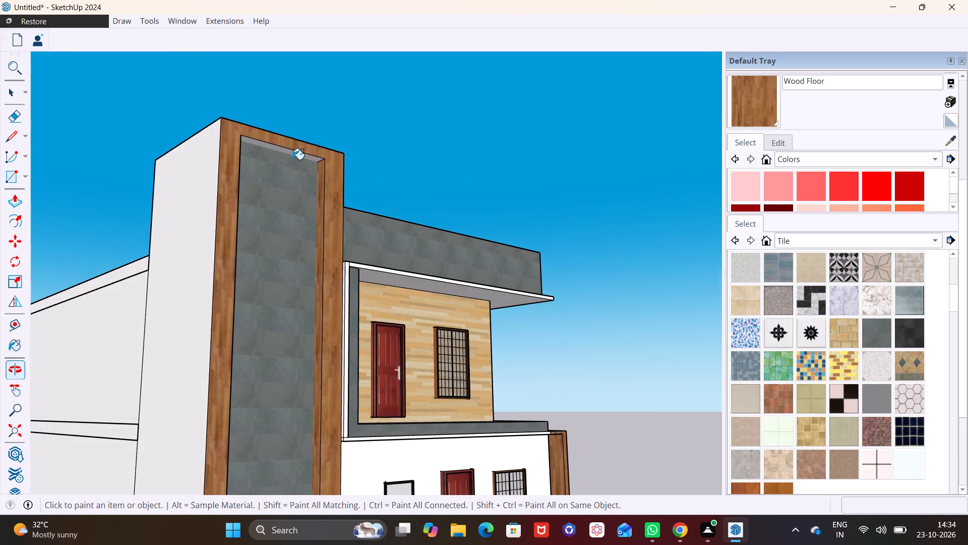
{"action": "left_click", "coordinate": [298, 155]}
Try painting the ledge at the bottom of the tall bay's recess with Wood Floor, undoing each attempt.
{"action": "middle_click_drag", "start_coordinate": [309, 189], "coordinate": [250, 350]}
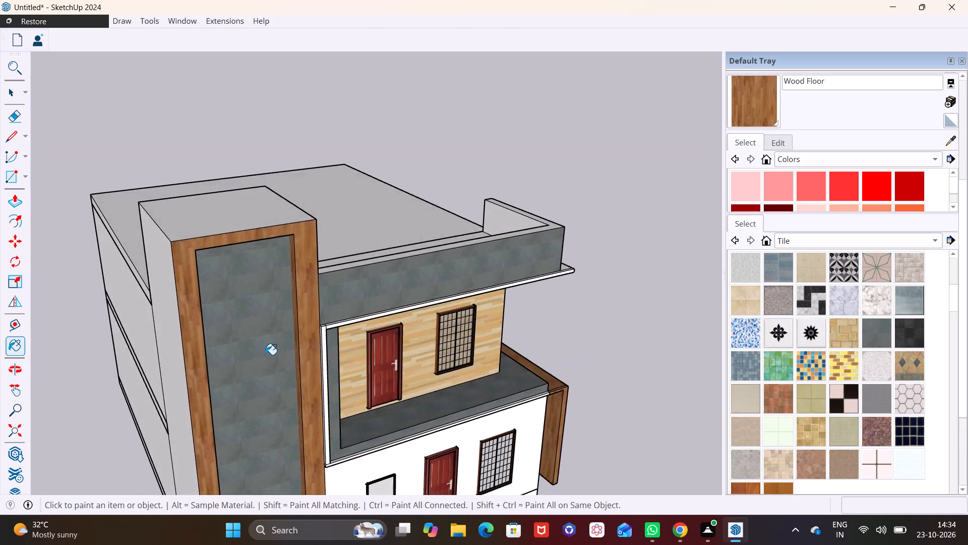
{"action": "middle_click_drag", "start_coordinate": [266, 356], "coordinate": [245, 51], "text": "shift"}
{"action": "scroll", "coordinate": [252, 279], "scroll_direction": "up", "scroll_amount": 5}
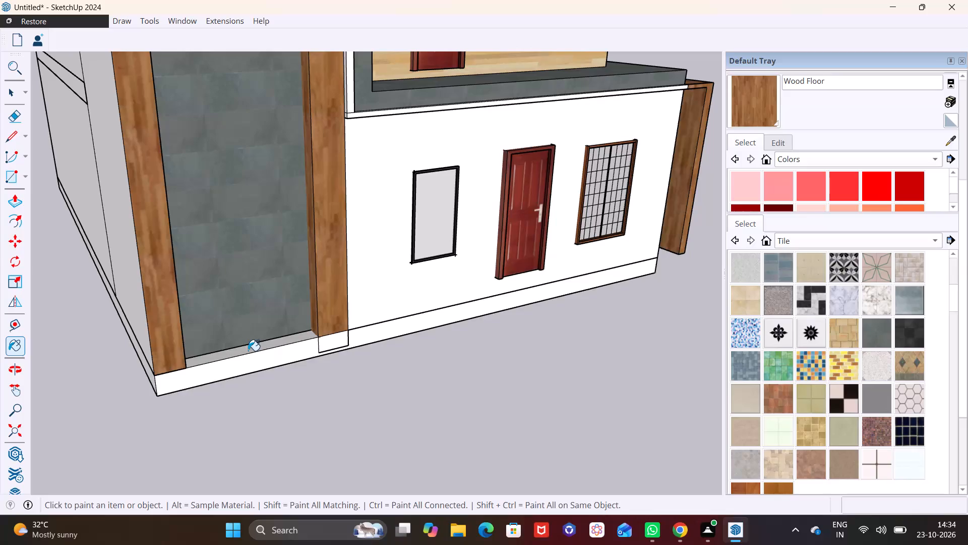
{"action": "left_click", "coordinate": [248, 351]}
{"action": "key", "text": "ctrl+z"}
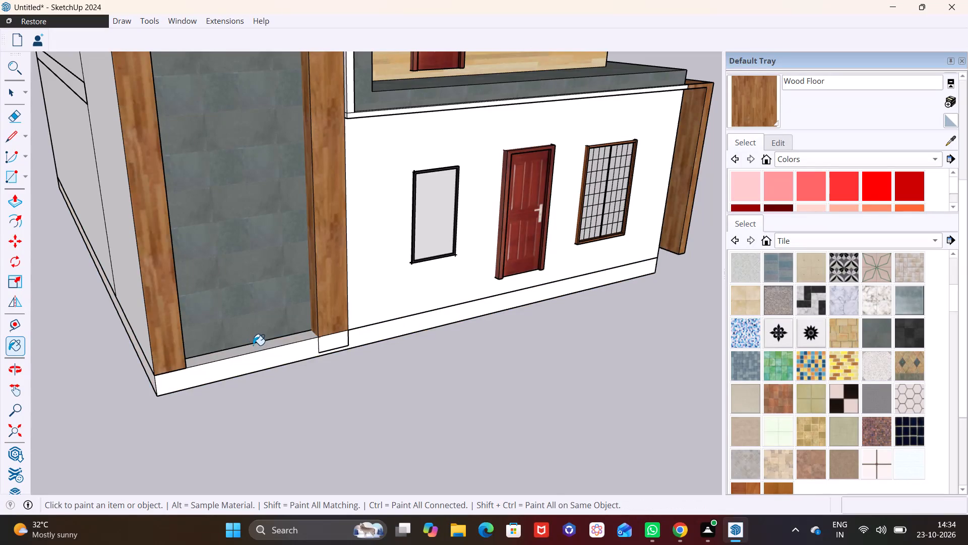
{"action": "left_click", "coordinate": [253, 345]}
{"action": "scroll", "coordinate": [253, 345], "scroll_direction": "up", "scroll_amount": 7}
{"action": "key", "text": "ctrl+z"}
Open the plinth group for editing, paint only the ledge face at the recess's bottom with Wood Floor, and exit the group.
{"action": "key", "text": "space"}
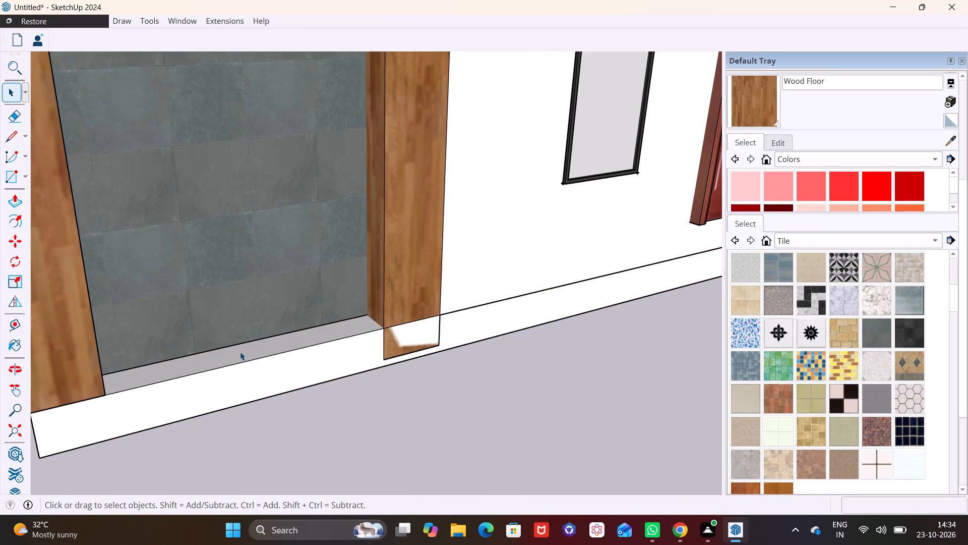
{"action": "triple_click", "coordinate": [240, 352]}
{"action": "left_click", "coordinate": [240, 352]}
{"action": "left_click", "coordinate": [220, 352]}
{"action": "left_click", "coordinate": [208, 358]}
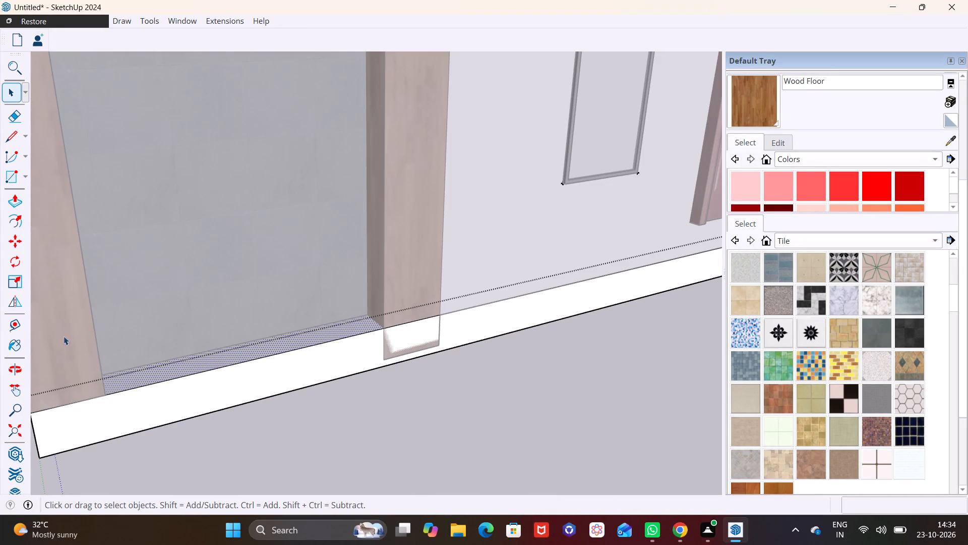
{"action": "left_click", "coordinate": [744, 112]}
{"action": "left_click", "coordinate": [272, 344]}
{"action": "key", "text": "space"}
{"action": "left_click", "coordinate": [330, 407]}
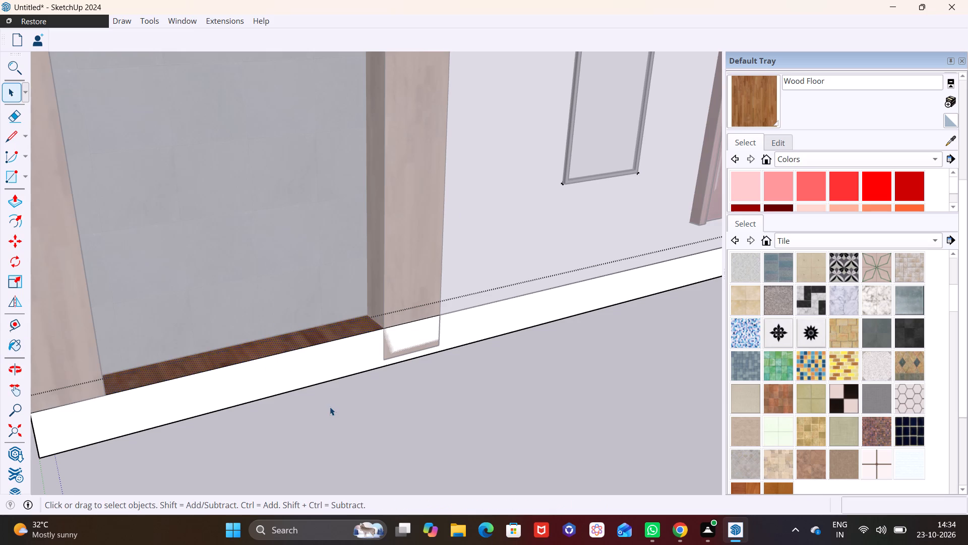
{"action": "left_click", "coordinate": [387, 390]}
{"action": "left_click", "coordinate": [424, 409]}
Examine the painted tall bay, balcony and plinth junction from the front corner of the building.
{"action": "middle_click_drag", "start_coordinate": [456, 415], "coordinate": [173, 344]}
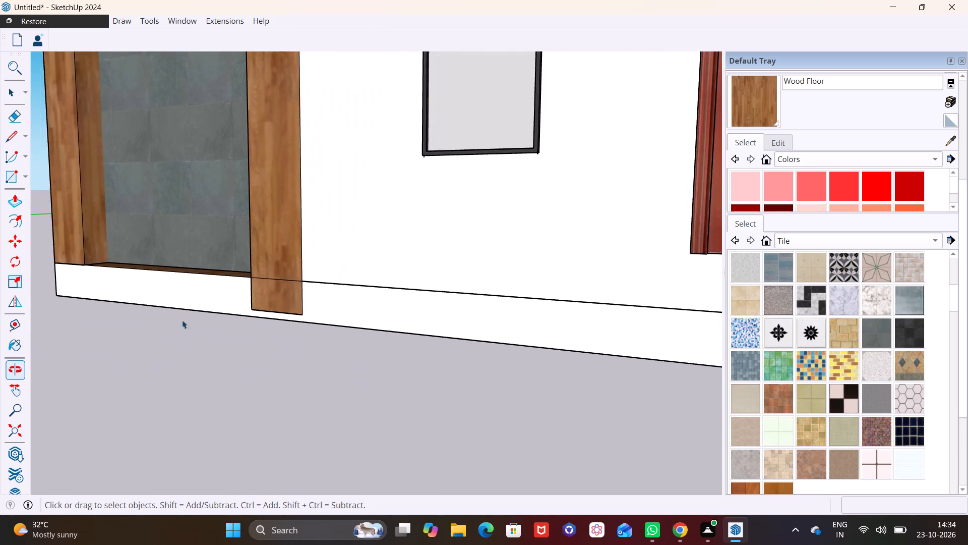
{"action": "scroll", "coordinate": [244, 308], "scroll_direction": "down", "scroll_amount": 14}
{"action": "middle_click_drag", "start_coordinate": [254, 308], "coordinate": [230, 394], "text": "shift"}
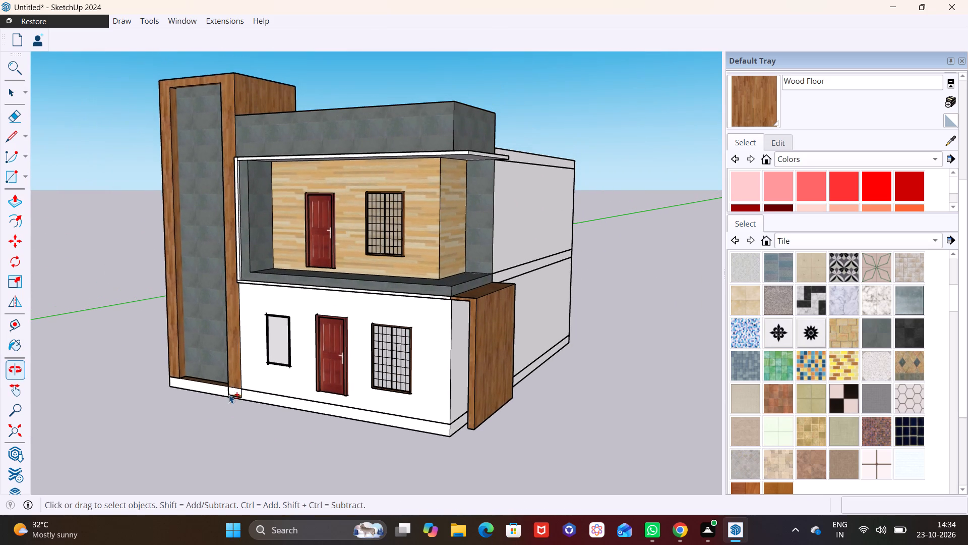
{"action": "middle_click_drag", "start_coordinate": [240, 330], "coordinate": [213, 404], "text": "shift"}
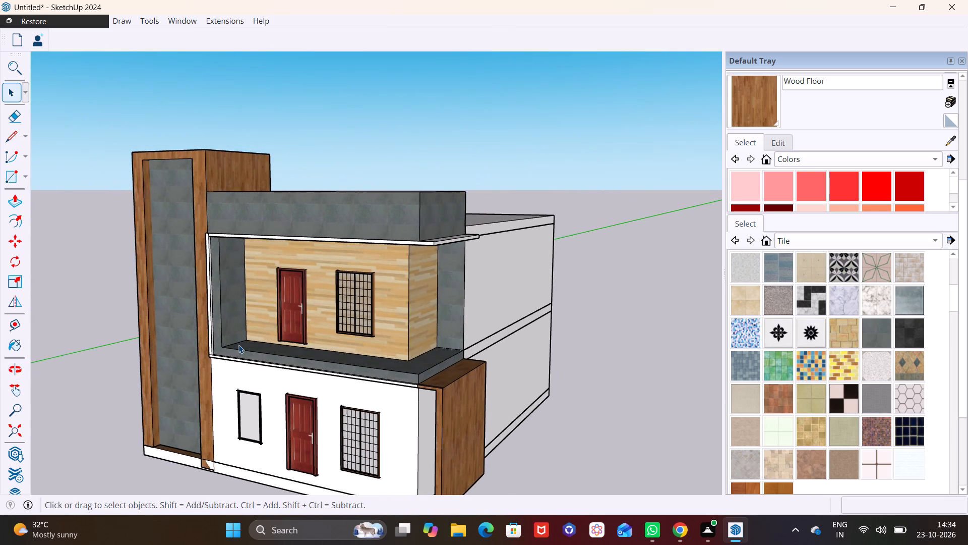
{"action": "scroll", "coordinate": [238, 345], "scroll_direction": "up", "scroll_amount": 1}
{"action": "scroll", "coordinate": [492, 325], "scroll_direction": "up", "scroll_amount": 2}
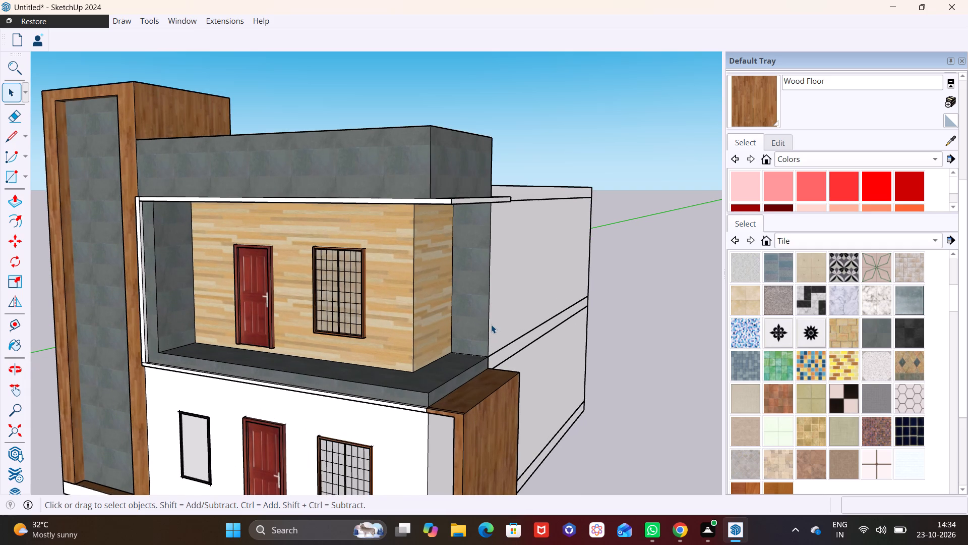
{"action": "scroll", "coordinate": [491, 324], "scroll_direction": "down", "scroll_amount": 4}
{"action": "middle_click_drag", "start_coordinate": [493, 335], "coordinate": [468, 288], "text": "shift"}
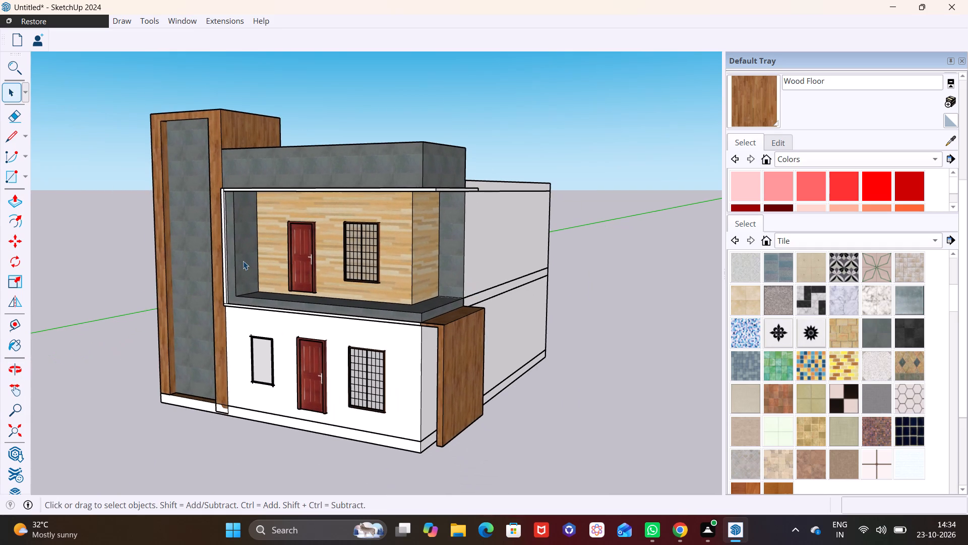
{"action": "scroll", "coordinate": [301, 263], "scroll_direction": "up", "scroll_amount": 1}
{"action": "middle_click_drag", "start_coordinate": [302, 264], "coordinate": [306, 278], "text": "shift"}
{"action": "middle_click_drag", "start_coordinate": [307, 263], "coordinate": [308, 260]}
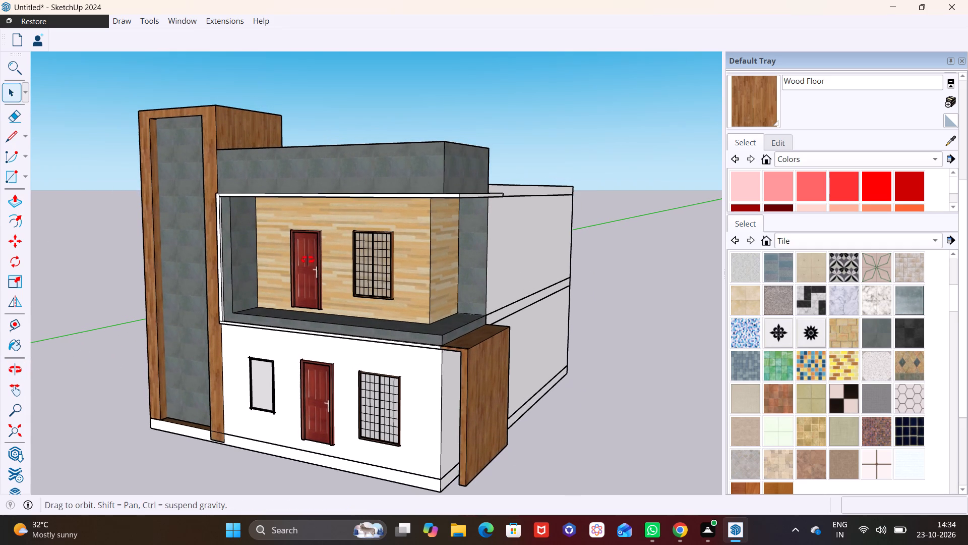
{"action": "middle_click_drag", "start_coordinate": [308, 260], "coordinate": [314, 250]}
{"action": "scroll", "coordinate": [313, 250], "scroll_direction": "up", "scroll_amount": 1}
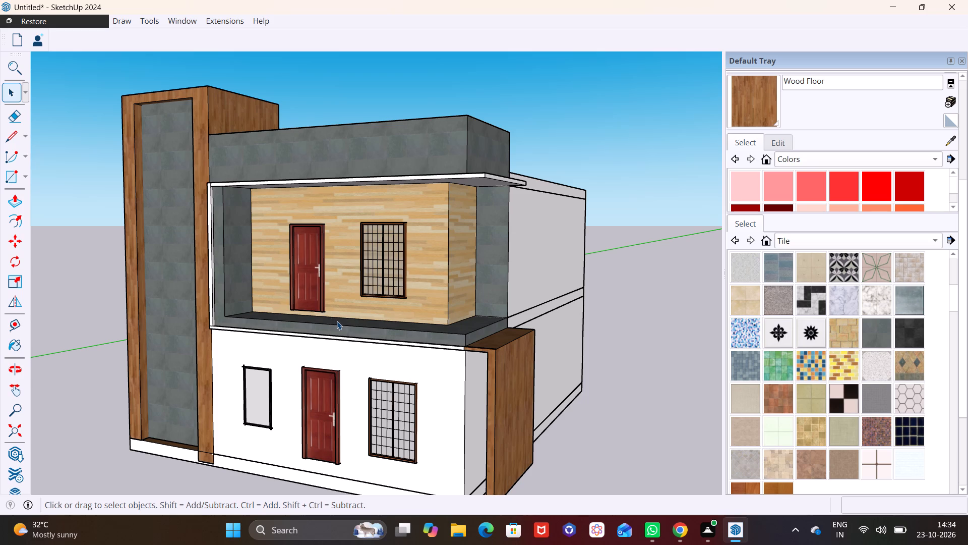
{"action": "middle_click_drag", "start_coordinate": [348, 325], "coordinate": [355, 328]}
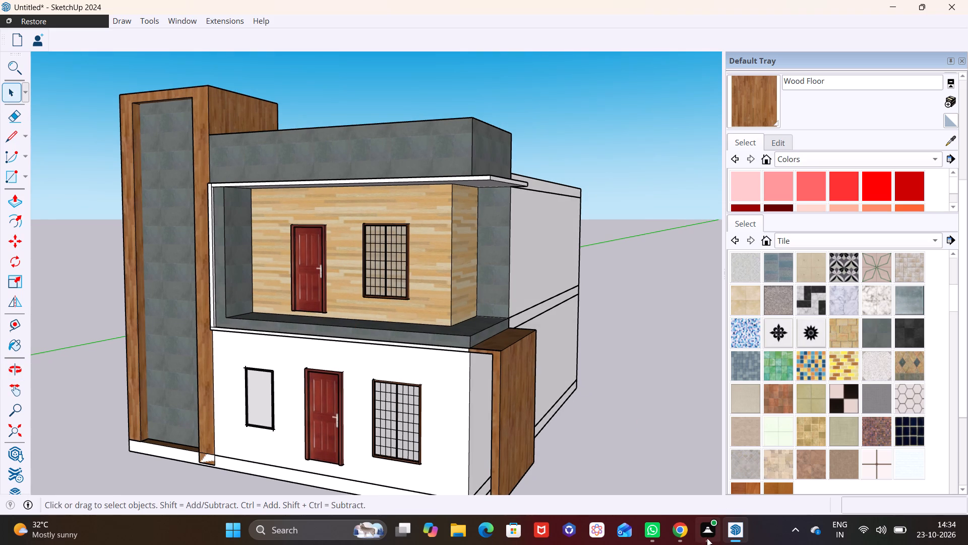
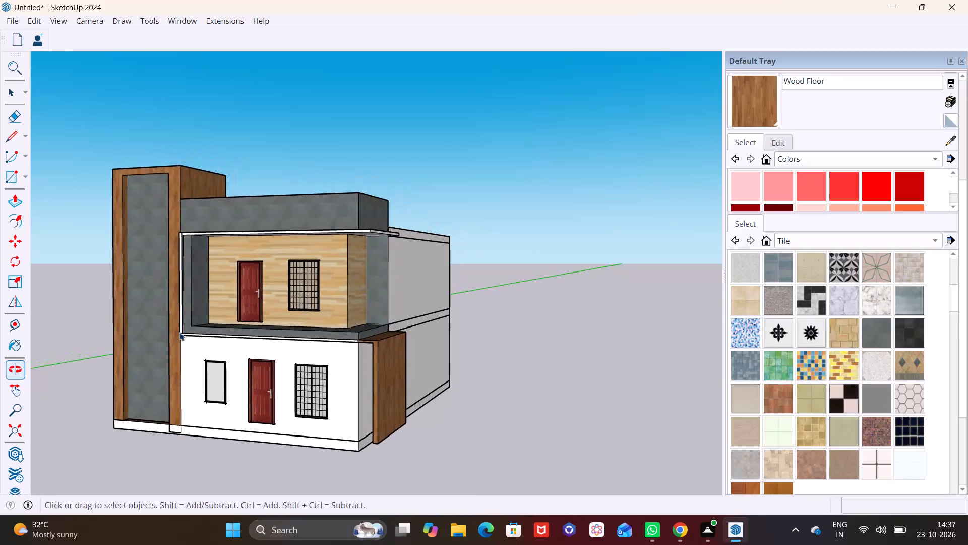
Pull the outer face of the wood block beside the ground floor outward by about 2'.
{"action": "middle_click_drag", "start_coordinate": [265, 357], "coordinate": [297, 297], "text": "shift"}
{"action": "scroll", "coordinate": [344, 309], "scroll_direction": "up", "scroll_amount": 2}
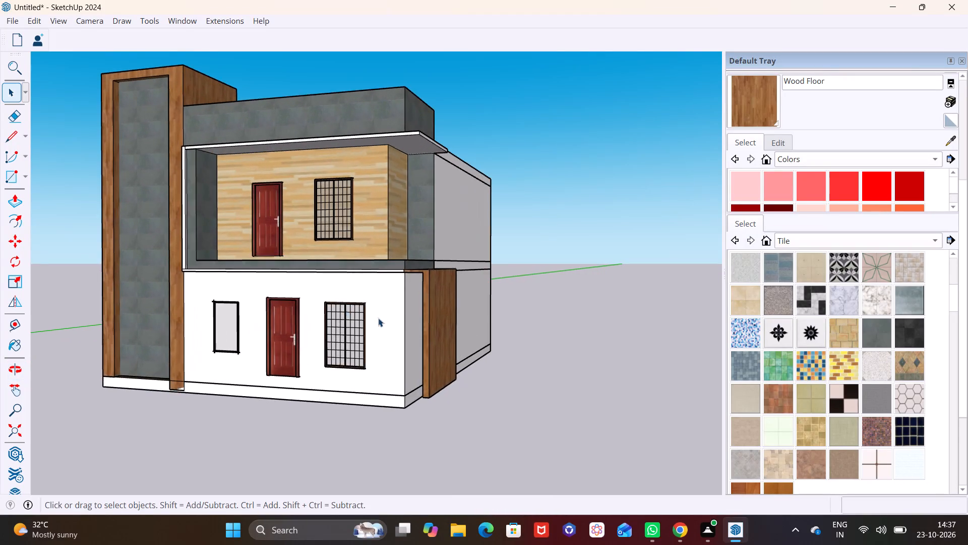
{"action": "scroll", "coordinate": [378, 318], "scroll_direction": "up", "scroll_amount": 4}
{"action": "middle_click_drag", "start_coordinate": [401, 322], "coordinate": [322, 269], "text": "shift"}
{"action": "middle_click_drag", "start_coordinate": [352, 278], "coordinate": [384, 275]}
{"action": "left_click", "coordinate": [393, 270]}
{"action": "middle_click_drag", "start_coordinate": [393, 270], "coordinate": [342, 283]}
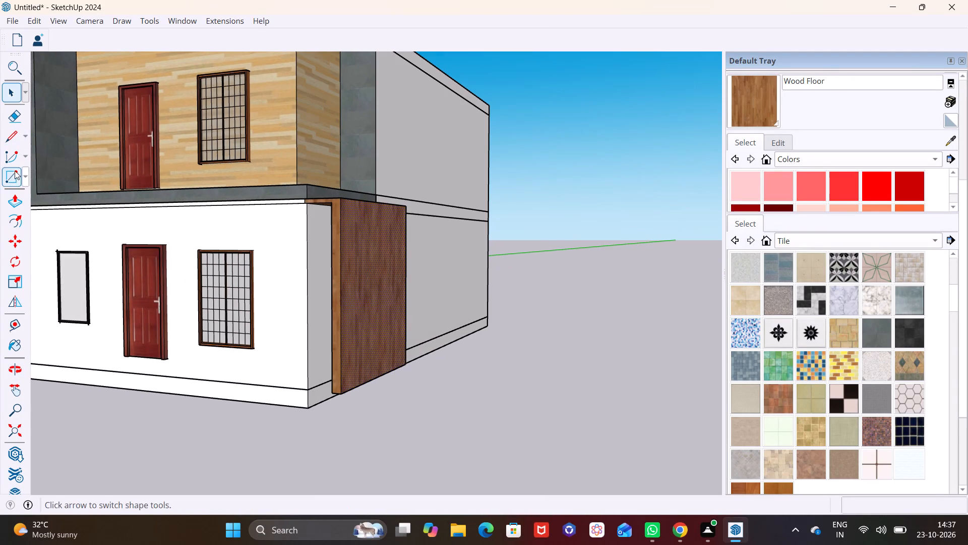
{"action": "left_click", "coordinate": [18, 200]}
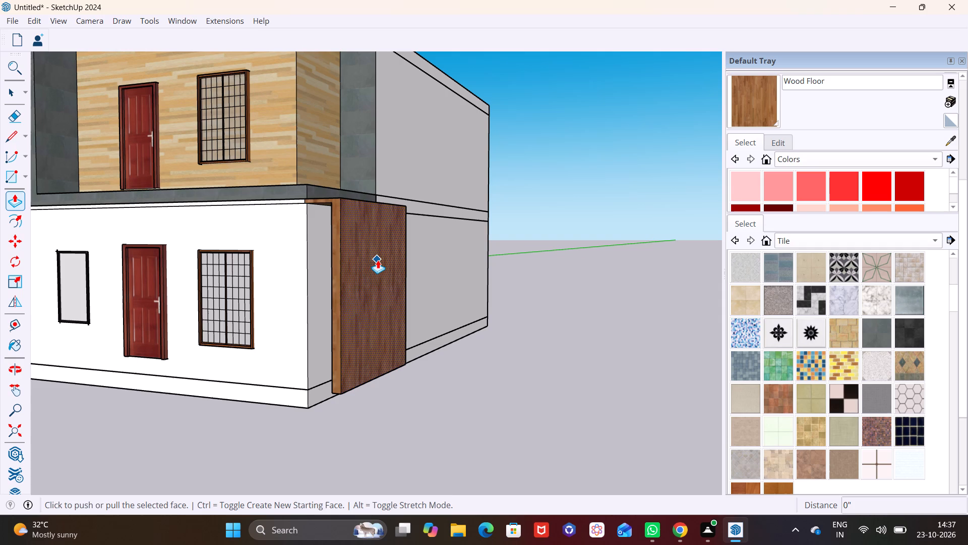
{"action": "left_click", "coordinate": [375, 259]}
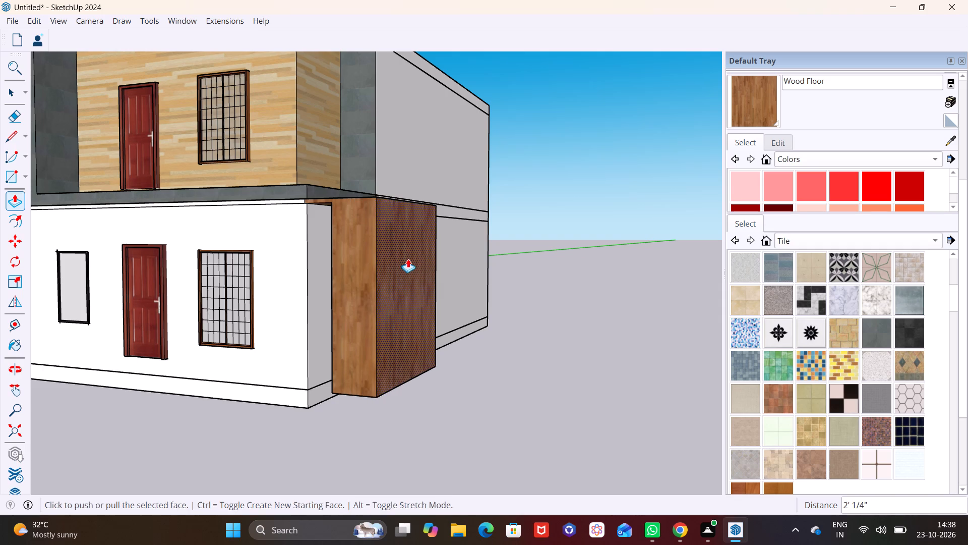
{"action": "left_click", "coordinate": [408, 259]}
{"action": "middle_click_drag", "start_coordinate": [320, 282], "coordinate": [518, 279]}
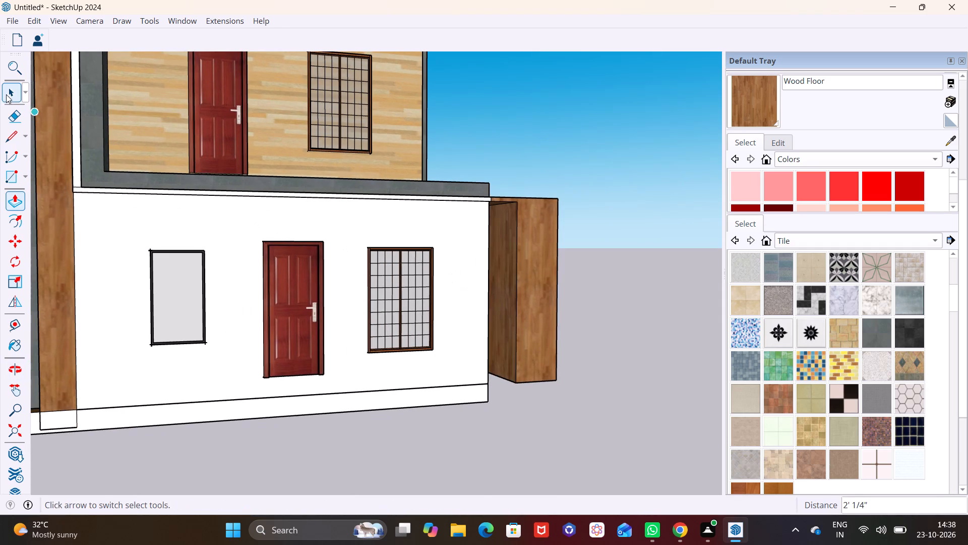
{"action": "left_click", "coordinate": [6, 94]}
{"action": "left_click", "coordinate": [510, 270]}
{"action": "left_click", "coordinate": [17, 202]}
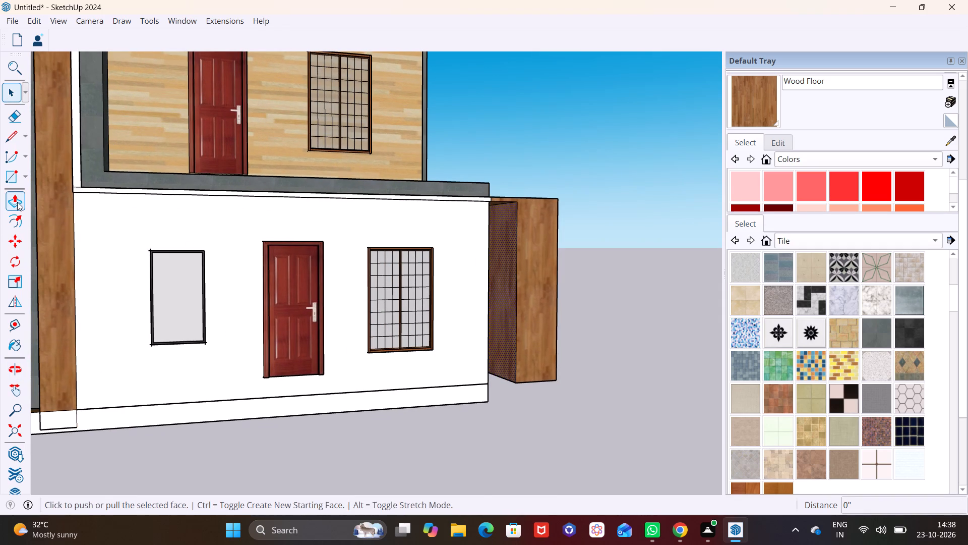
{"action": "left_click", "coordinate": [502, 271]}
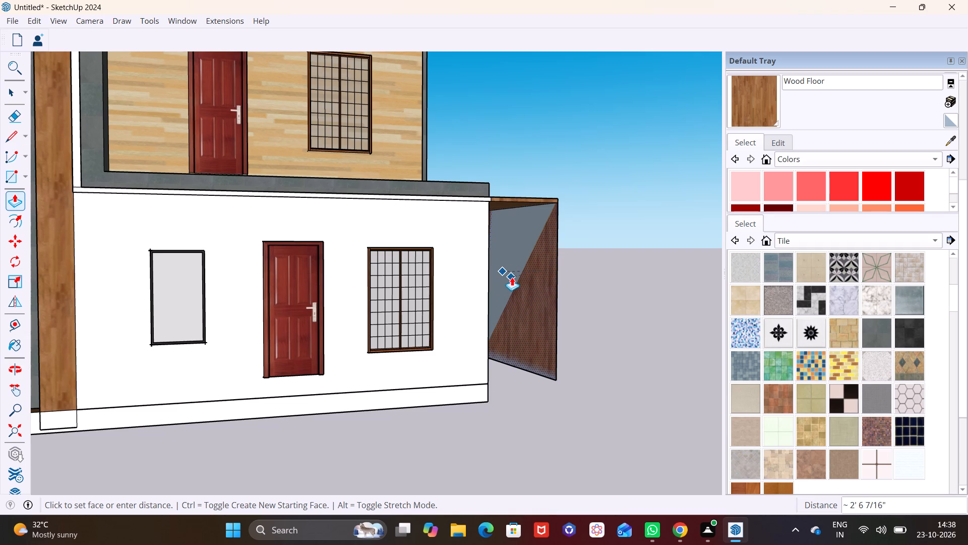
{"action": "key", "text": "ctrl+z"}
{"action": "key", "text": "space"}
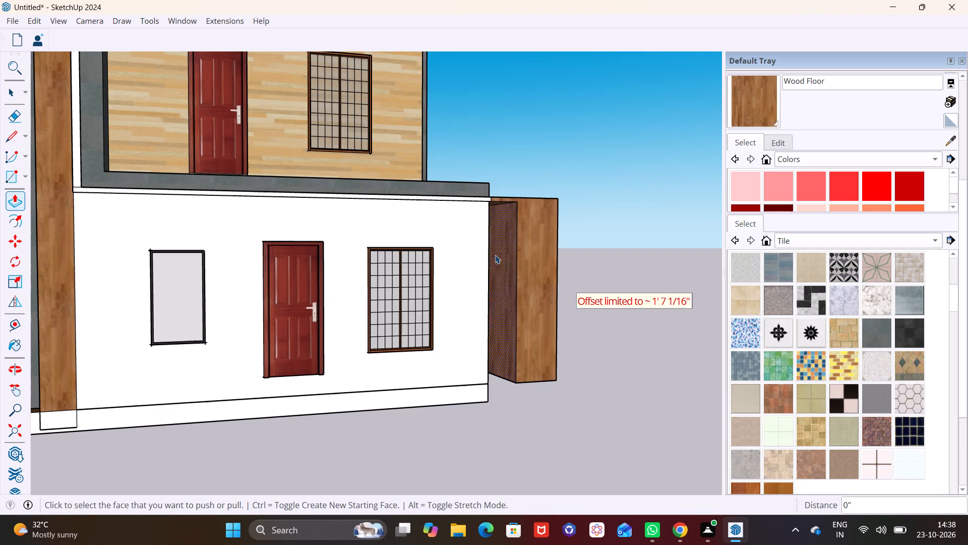
Push the wood block's recessed front face back under its top, leaving only a thin outer wood upright as an open side canopy.
{"action": "left_click", "coordinate": [500, 250]}
{"action": "left_click", "coordinate": [21, 196]}
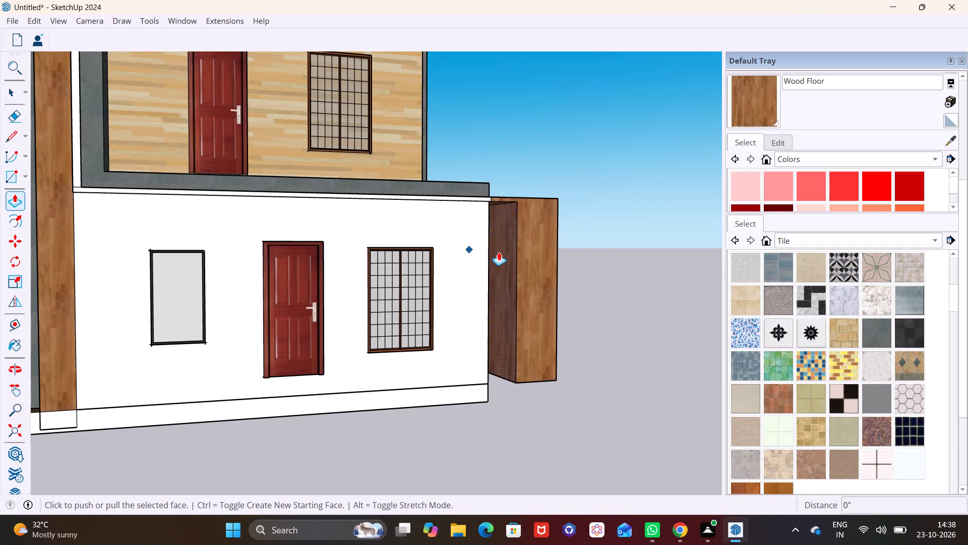
{"action": "left_click", "coordinate": [497, 248]}
{"action": "left_click", "coordinate": [529, 243]}
{"action": "key", "text": "space"}
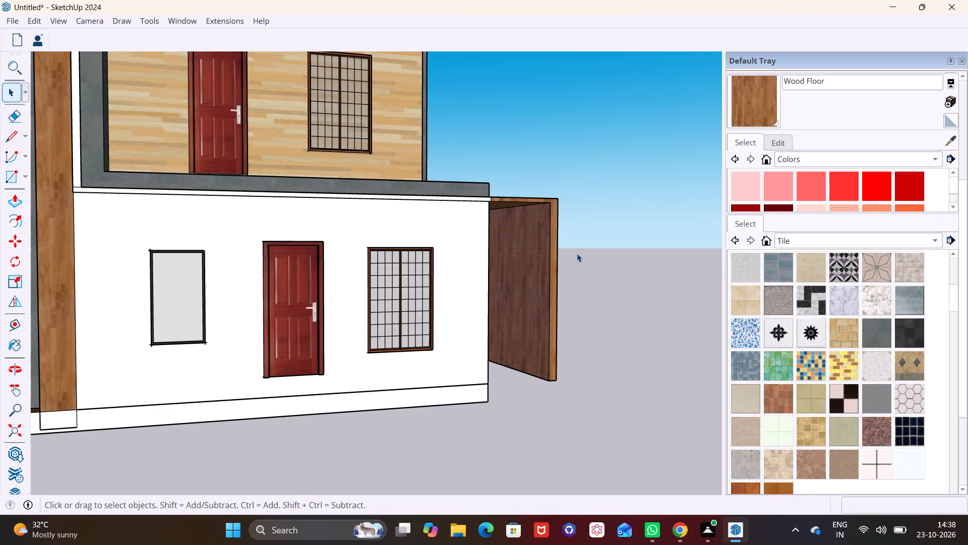
{"action": "left_click", "coordinate": [577, 253]}
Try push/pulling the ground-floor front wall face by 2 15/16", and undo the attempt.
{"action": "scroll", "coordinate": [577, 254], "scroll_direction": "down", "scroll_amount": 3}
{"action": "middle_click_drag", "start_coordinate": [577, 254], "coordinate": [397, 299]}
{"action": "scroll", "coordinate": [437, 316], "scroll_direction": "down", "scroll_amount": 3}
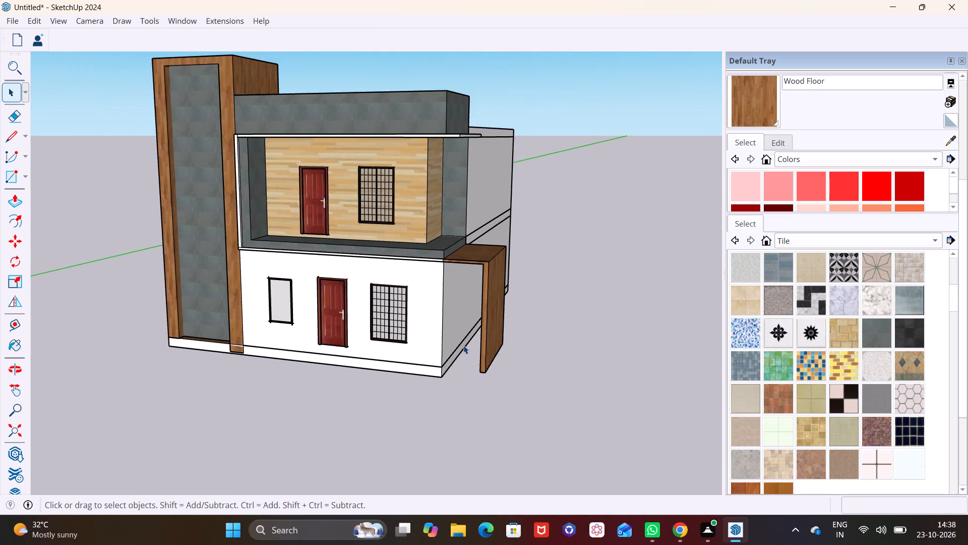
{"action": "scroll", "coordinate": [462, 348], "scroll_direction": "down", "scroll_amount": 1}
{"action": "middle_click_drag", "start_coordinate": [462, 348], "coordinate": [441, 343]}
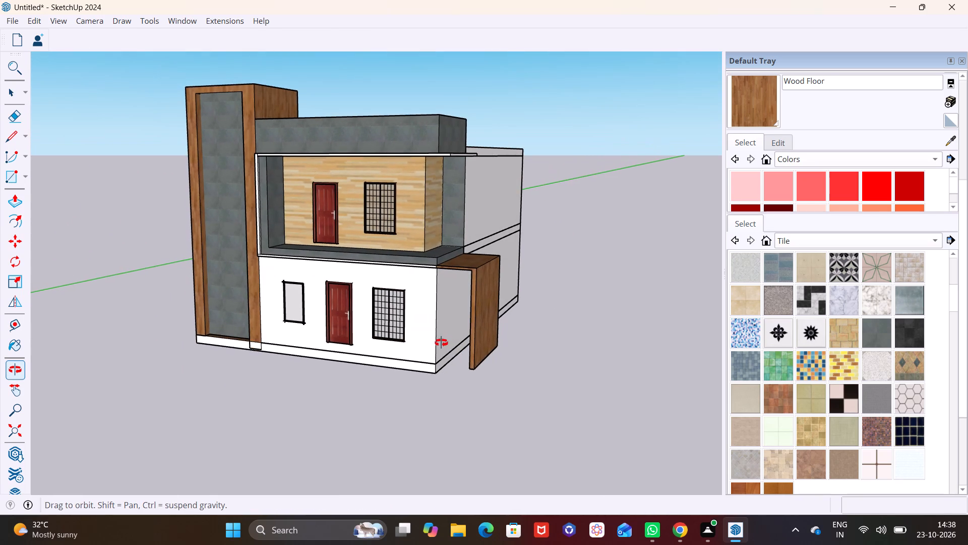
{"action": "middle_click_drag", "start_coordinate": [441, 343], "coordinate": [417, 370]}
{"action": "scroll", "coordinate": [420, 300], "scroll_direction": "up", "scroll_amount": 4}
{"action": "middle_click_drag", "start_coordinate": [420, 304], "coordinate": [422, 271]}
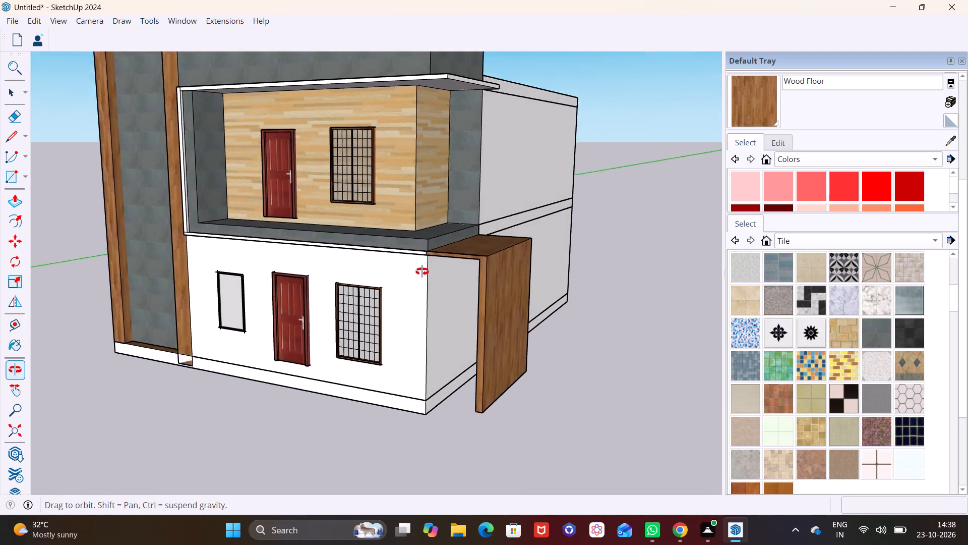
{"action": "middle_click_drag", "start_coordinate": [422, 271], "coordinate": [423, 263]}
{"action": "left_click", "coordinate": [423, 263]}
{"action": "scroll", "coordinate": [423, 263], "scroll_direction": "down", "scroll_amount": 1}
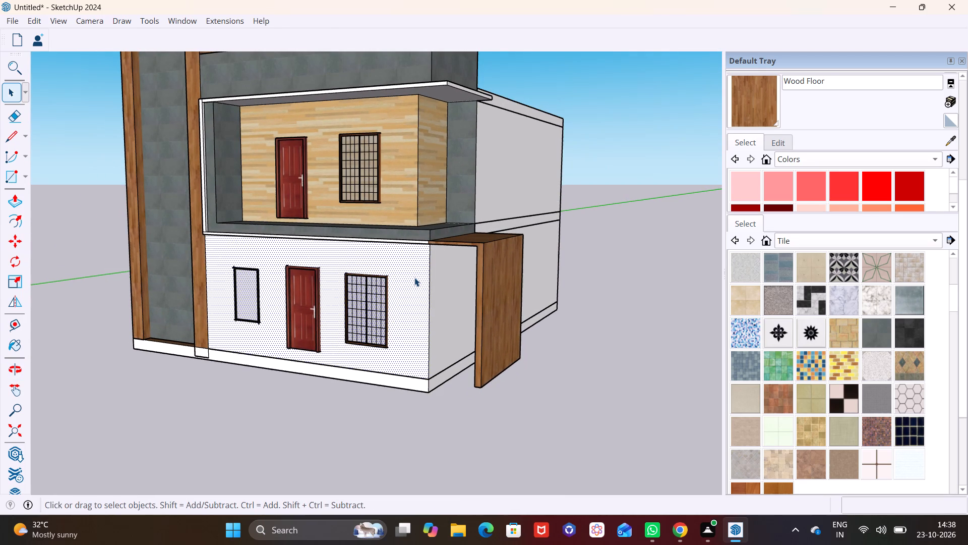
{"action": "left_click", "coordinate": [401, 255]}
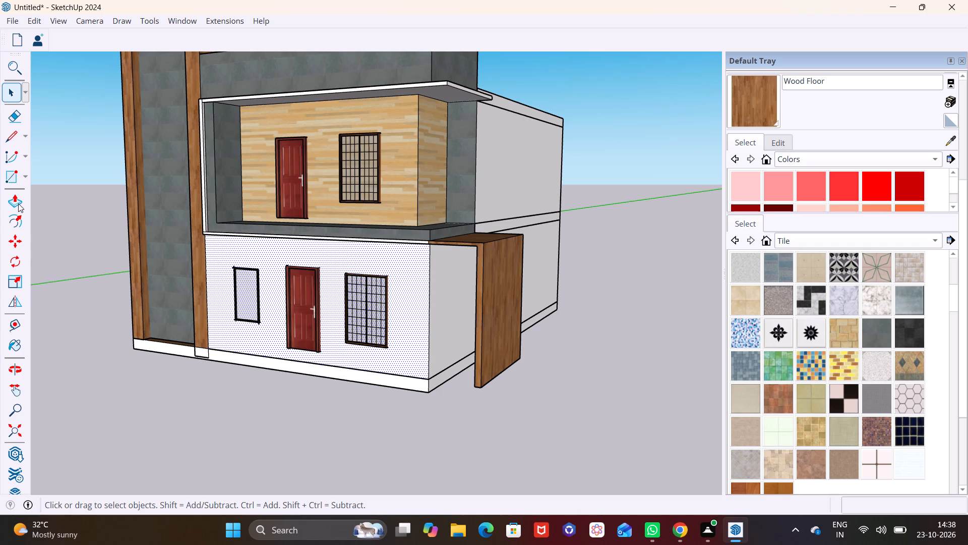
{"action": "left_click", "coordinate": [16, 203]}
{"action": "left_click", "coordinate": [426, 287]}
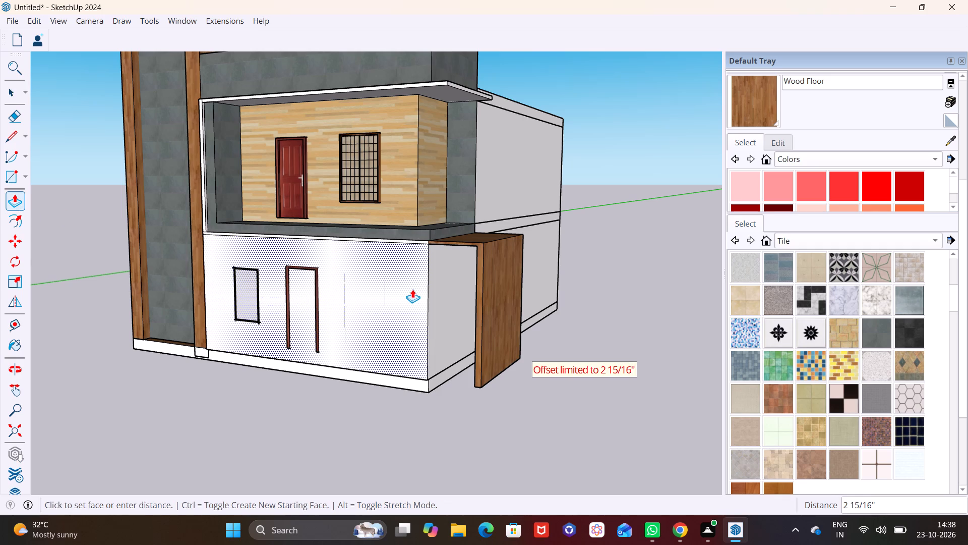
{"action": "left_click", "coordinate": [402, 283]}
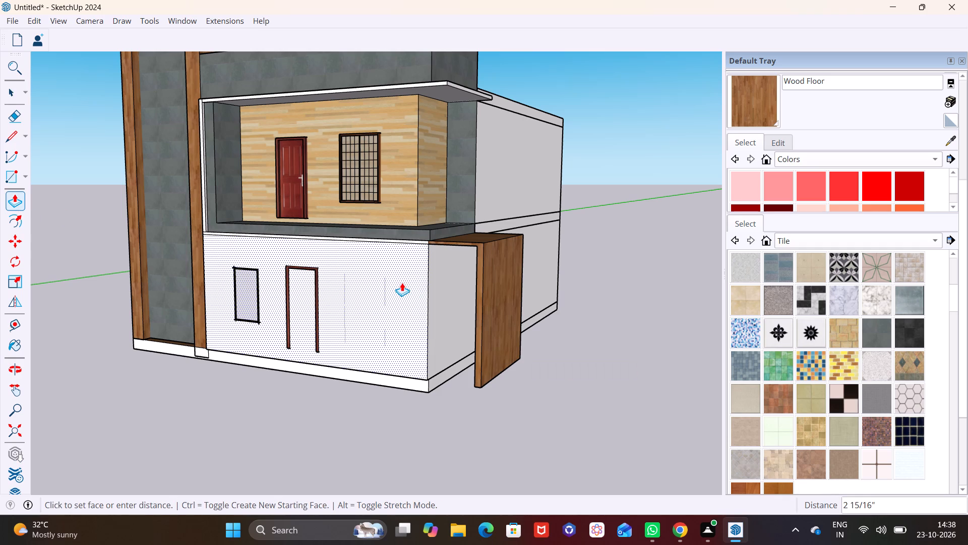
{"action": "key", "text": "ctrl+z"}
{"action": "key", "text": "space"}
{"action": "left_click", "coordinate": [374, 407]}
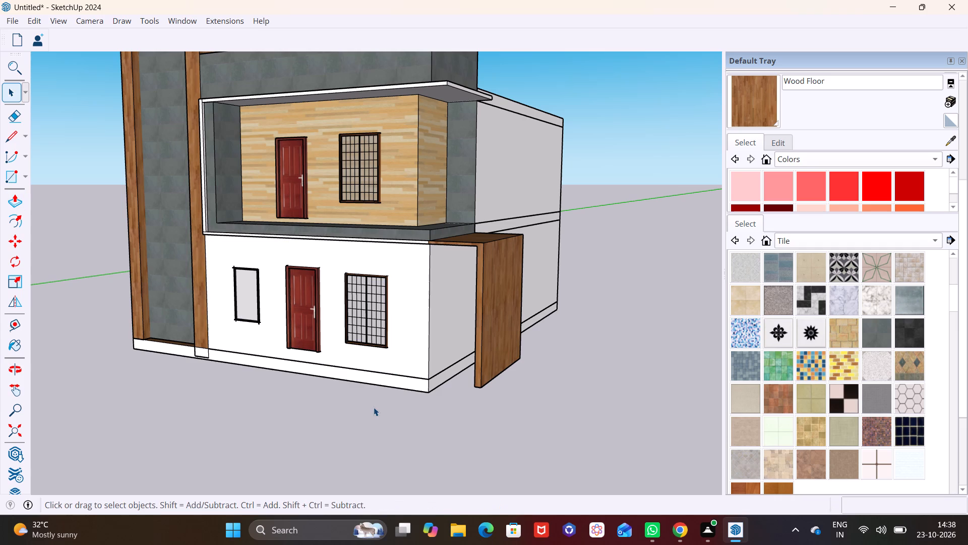
Open the plinth group for editing and pull its front face forward about 11' 5" as a front platform.
{"action": "scroll", "coordinate": [259, 323], "scroll_direction": "down", "scroll_amount": 2}
{"action": "middle_click_drag", "start_coordinate": [257, 330], "coordinate": [292, 274]}
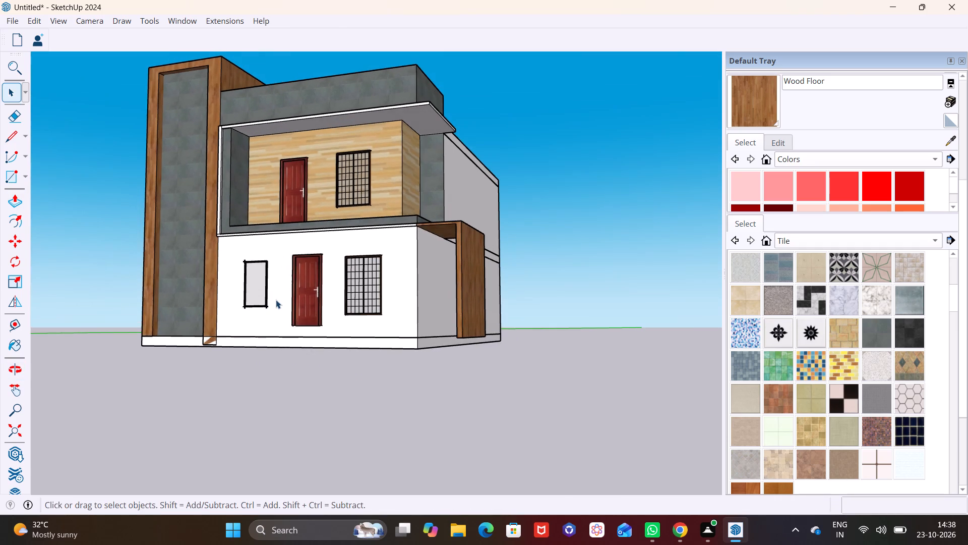
{"action": "middle_click_drag", "start_coordinate": [276, 301], "coordinate": [269, 366], "text": "shift"}
{"action": "middle_click_drag", "start_coordinate": [310, 392], "coordinate": [307, 419]}
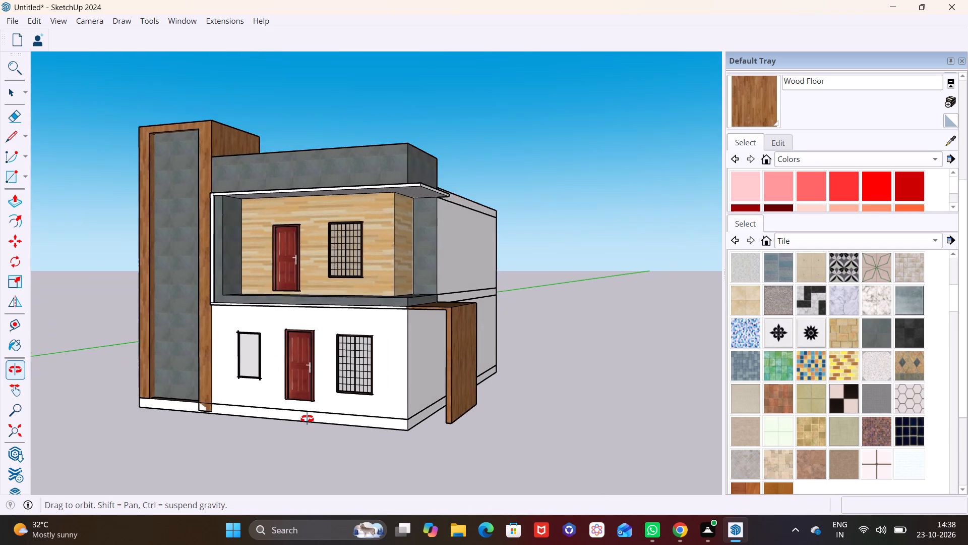
{"action": "middle_click_drag", "start_coordinate": [307, 419], "coordinate": [310, 419]}
{"action": "left_click", "coordinate": [318, 418]}
{"action": "double_click", "coordinate": [318, 418]}
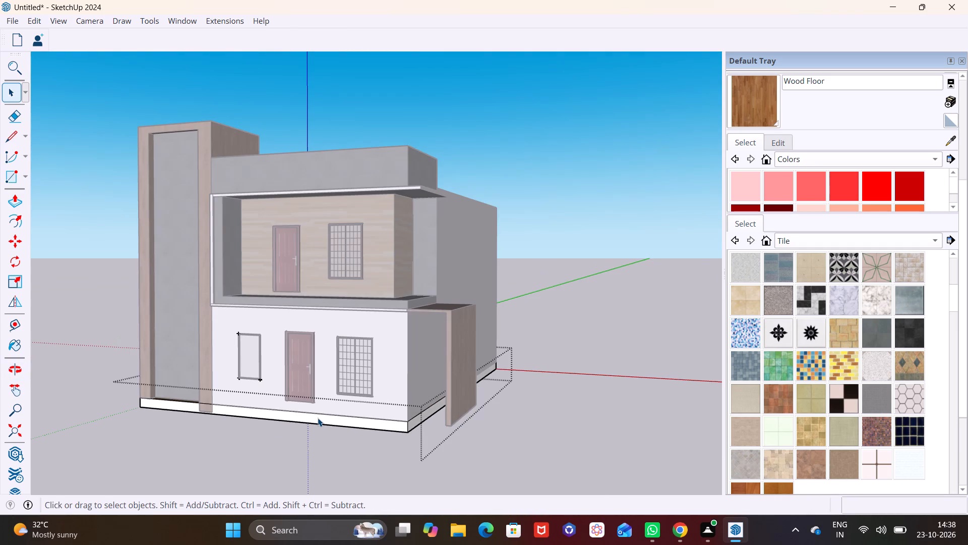
{"action": "left_click", "coordinate": [318, 418]}
{"action": "left_click", "coordinate": [318, 418]}
{"action": "left_click", "coordinate": [16, 203]}
{"action": "left_click", "coordinate": [255, 415]}
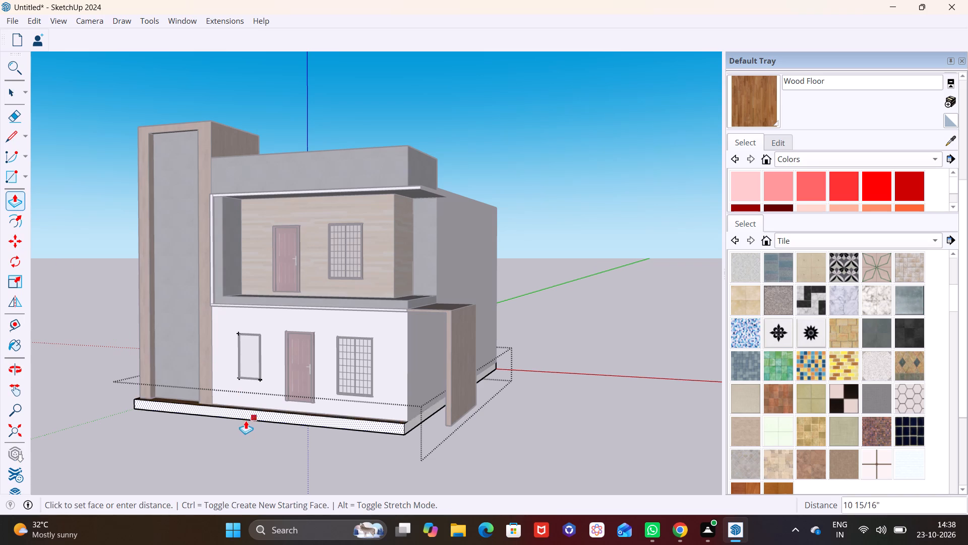
{"action": "left_click", "coordinate": [185, 454]}
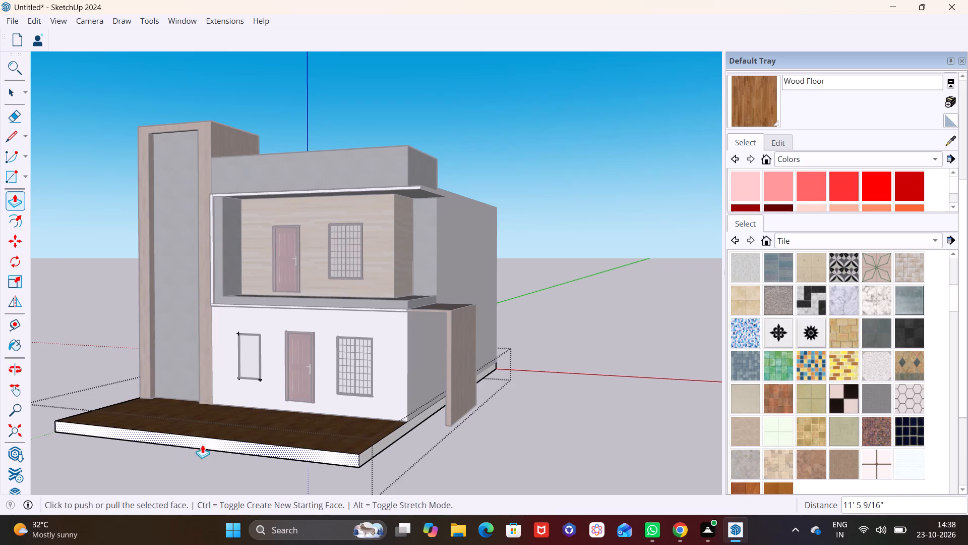
Pull the plinth's side face beneath the wood canopy outward by about 7' 1".
{"action": "middle_click_drag", "start_coordinate": [347, 414], "coordinate": [323, 309]}
{"action": "scroll", "coordinate": [378, 343], "scroll_direction": "up", "scroll_amount": 2}
{"action": "key", "text": "space"}
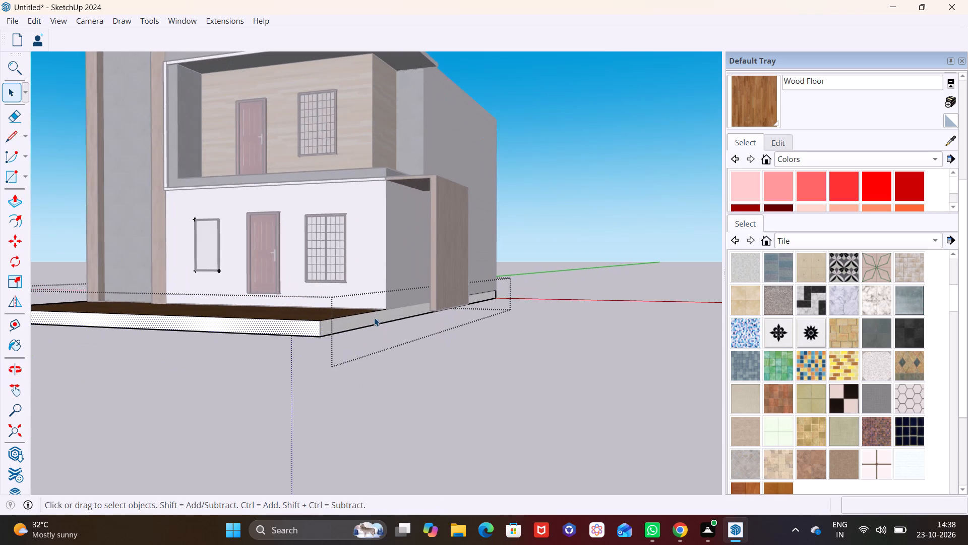
{"action": "left_click", "coordinate": [374, 317]}
{"action": "left_click", "coordinate": [15, 195]}
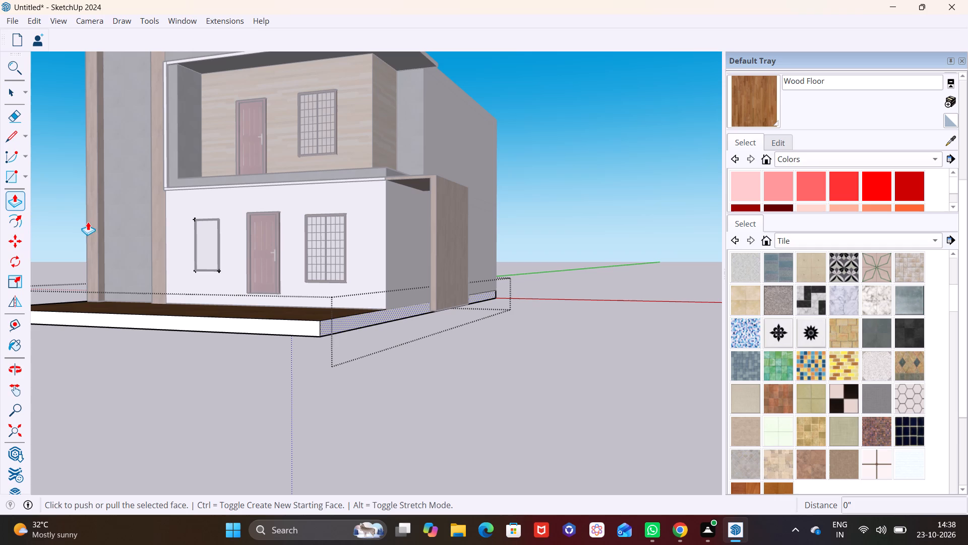
{"action": "left_click", "coordinate": [359, 321]}
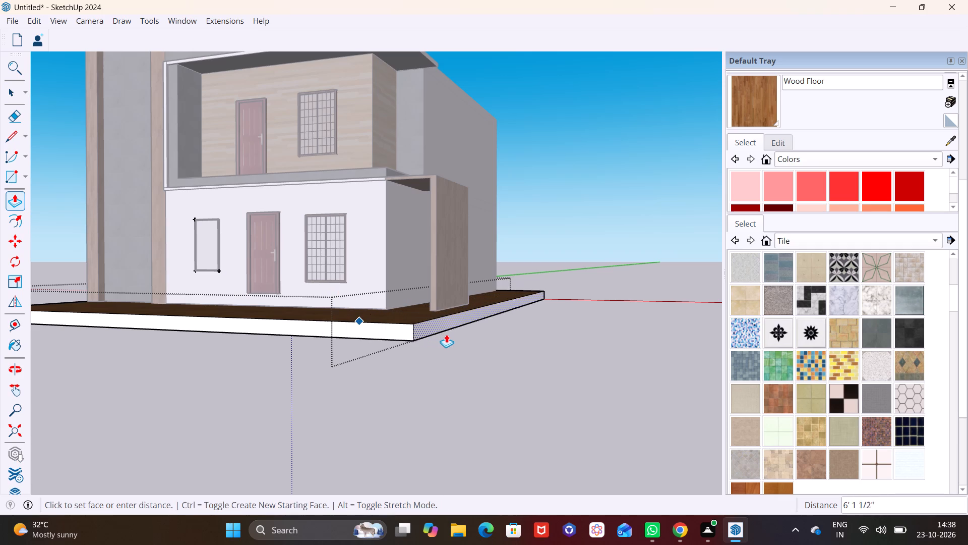
{"action": "left_click", "coordinate": [457, 335]}
Pull the plinth's opposite side face, beside the tall bay, outward about 18' 5" and exit the group.
{"action": "middle_click_drag", "start_coordinate": [324, 271], "coordinate": [330, 400]}
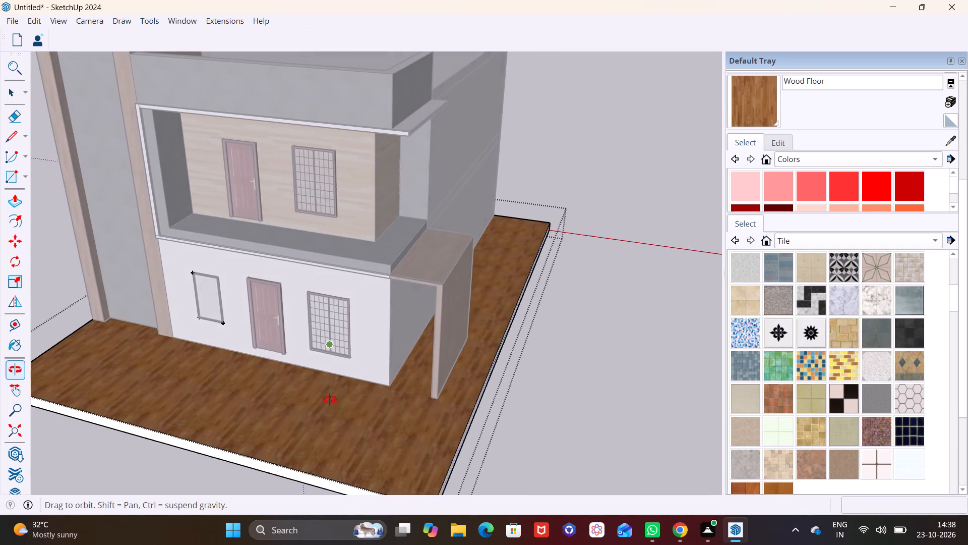
{"action": "middle_click_drag", "start_coordinate": [330, 400], "coordinate": [333, 399]}
{"action": "scroll", "coordinate": [407, 316], "scroll_direction": "down", "scroll_amount": 4}
{"action": "middle_click_drag", "start_coordinate": [288, 326], "coordinate": [403, 309], "text": "shift"}
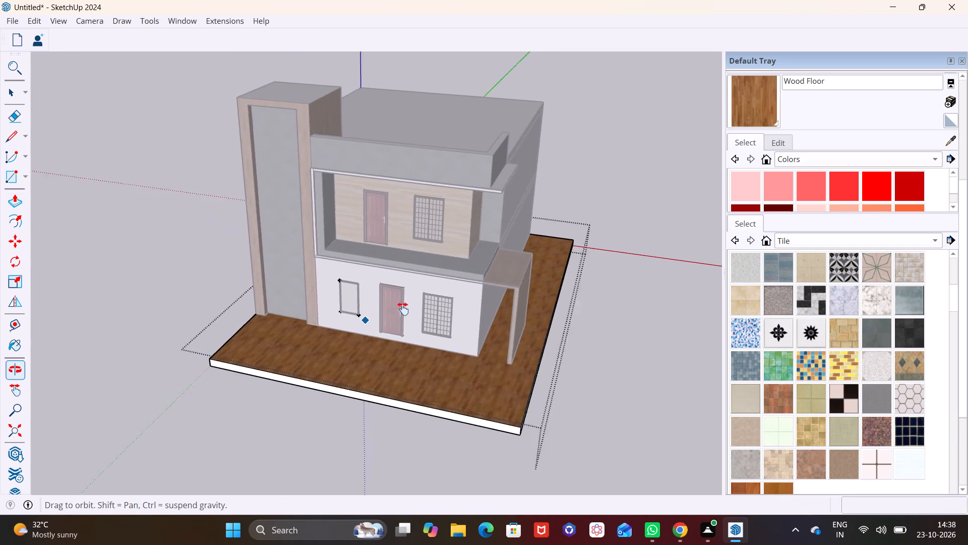
{"action": "middle_click_drag", "start_coordinate": [403, 309], "coordinate": [407, 307], "text": "shift"}
{"action": "middle_click_drag", "start_coordinate": [208, 319], "coordinate": [471, 314]}
{"action": "scroll", "coordinate": [352, 330], "scroll_direction": "up", "scroll_amount": 6}
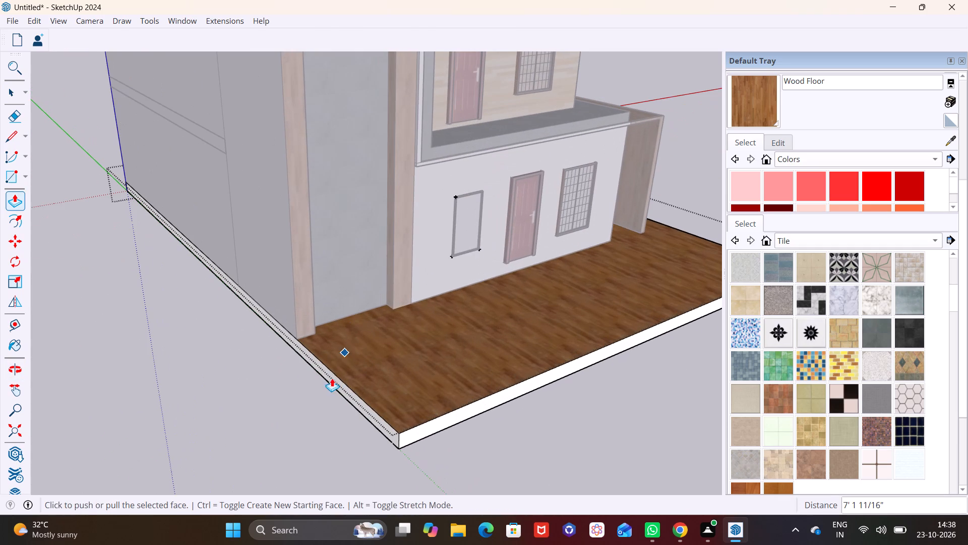
{"action": "key", "text": "space"}
{"action": "left_click", "coordinate": [327, 377]}
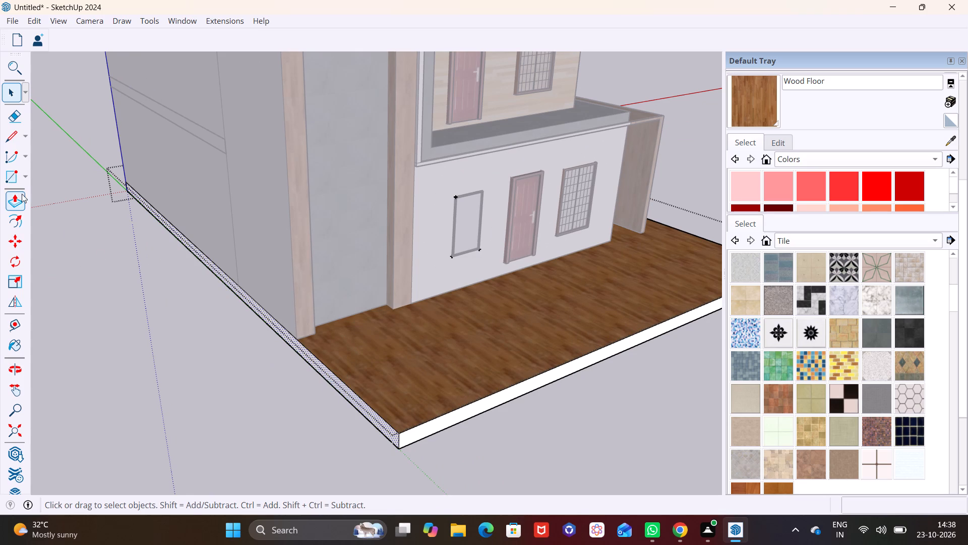
{"action": "left_click", "coordinate": [14, 196]}
{"action": "left_click", "coordinate": [296, 342]}
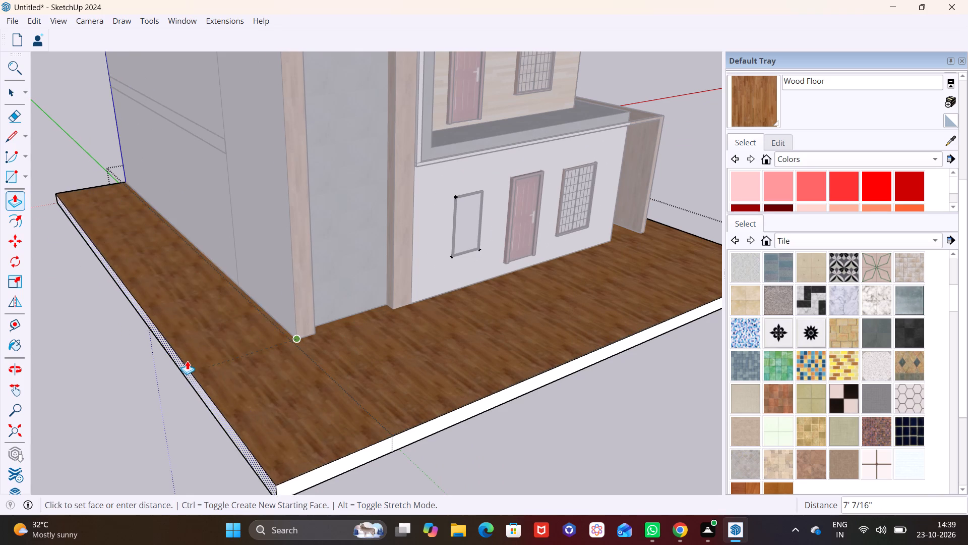
{"action": "scroll", "coordinate": [187, 361], "scroll_direction": "down", "scroll_amount": 4}
{"action": "left_click", "coordinate": [2, 396]}
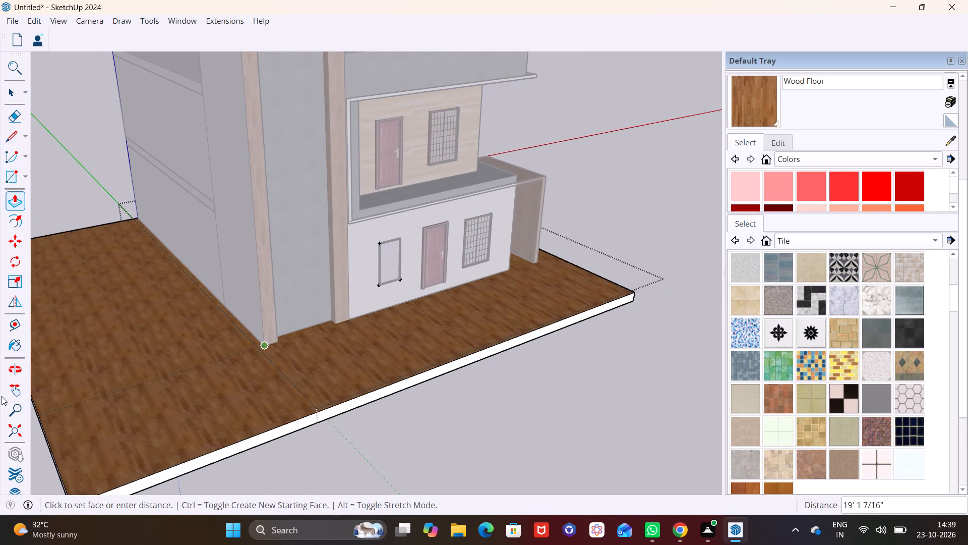
{"action": "scroll", "coordinate": [63, 380], "scroll_direction": "down", "scroll_amount": 6}
{"action": "left_click", "coordinate": [52, 395]}
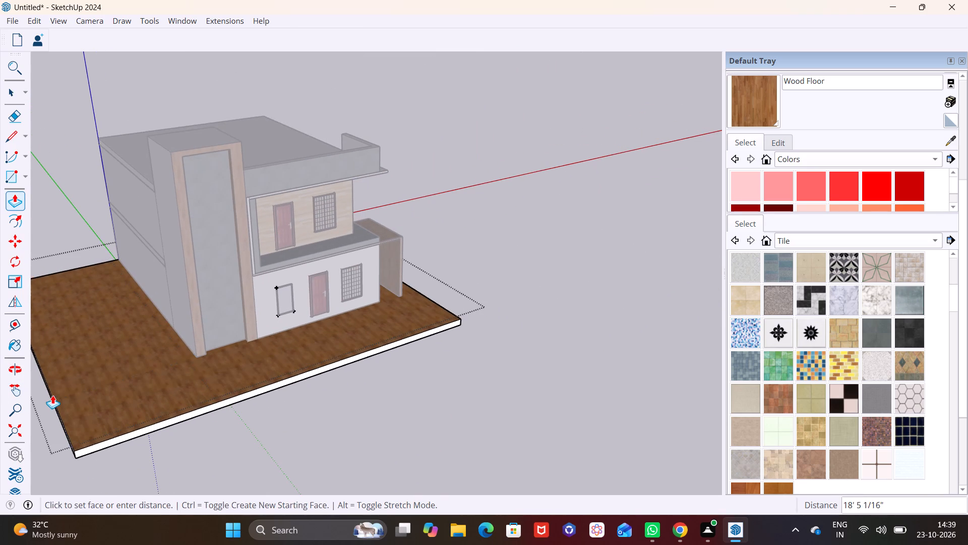
{"action": "middle_click_drag", "start_coordinate": [284, 352], "coordinate": [58, 361]}
{"action": "key", "text": "space"}
{"action": "left_click", "coordinate": [527, 368]}
{"action": "scroll", "coordinate": [444, 319], "scroll_direction": "up", "scroll_amount": 2}
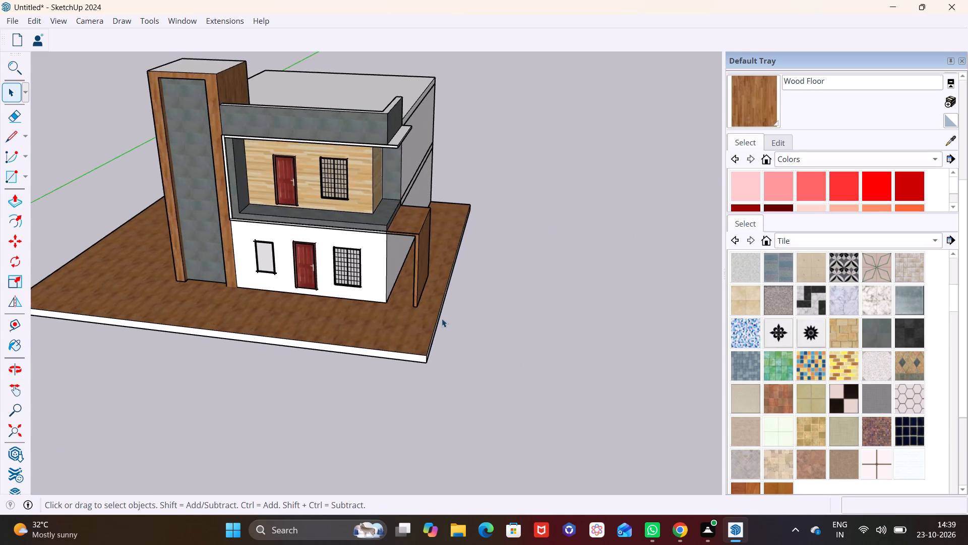
Open the plinth group, repaint its wood-floored top face with Color M00, and exit the group.
{"action": "scroll", "coordinate": [442, 318], "scroll_direction": "up", "scroll_amount": 2}
{"action": "middle_click_drag", "start_coordinate": [437, 306], "coordinate": [355, 406]}
{"action": "middle_click_drag", "start_coordinate": [368, 365], "coordinate": [196, 360]}
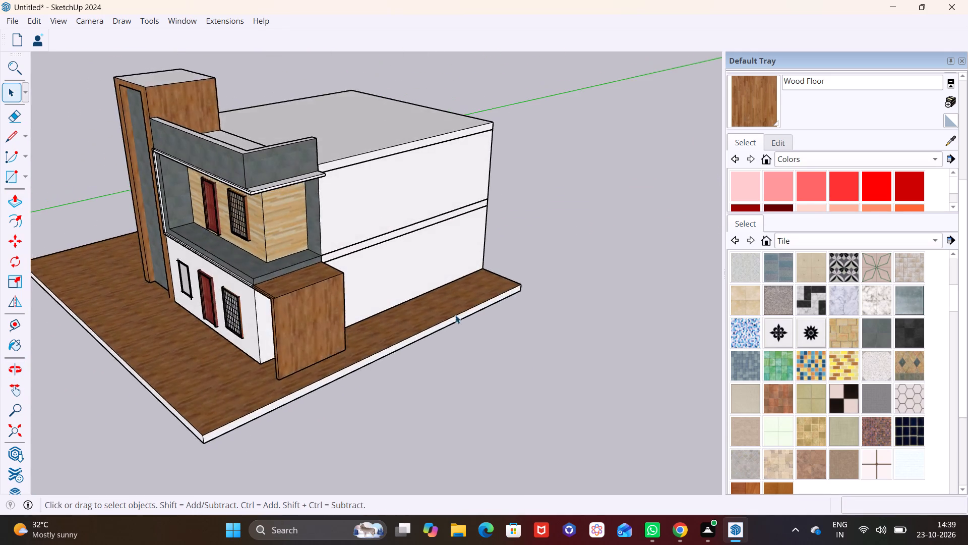
{"action": "scroll", "coordinate": [455, 310], "scroll_direction": "up", "scroll_amount": 5}
{"action": "middle_click_drag", "start_coordinate": [458, 298], "coordinate": [582, 222]}
{"action": "scroll", "coordinate": [463, 290], "scroll_direction": "down", "scroll_amount": 5}
{"action": "middle_click_drag", "start_coordinate": [438, 319], "coordinate": [495, 336]}
{"action": "middle_click_drag", "start_coordinate": [494, 329], "coordinate": [347, 397]}
{"action": "scroll", "coordinate": [575, 309], "scroll_direction": "up", "scroll_amount": 6}
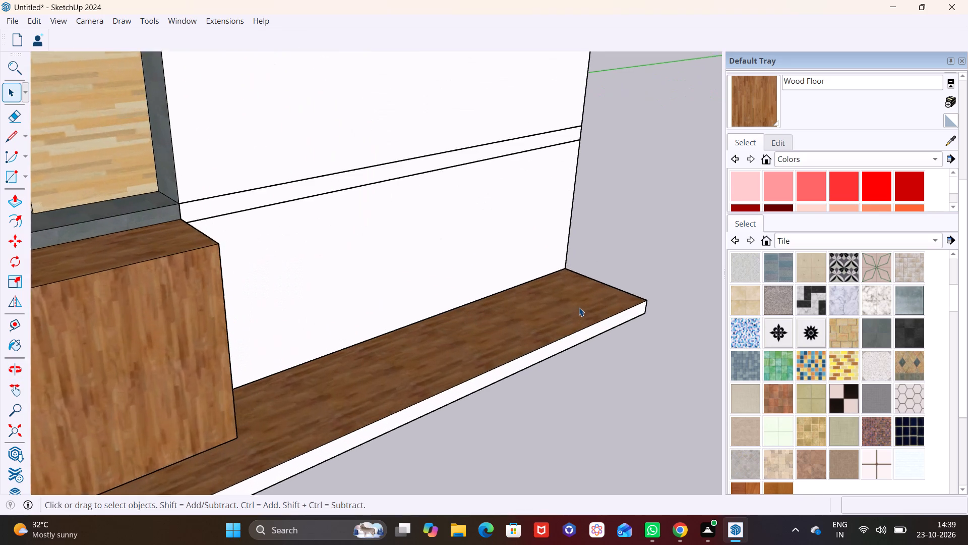
{"action": "scroll", "coordinate": [579, 307], "scroll_direction": "up", "scroll_amount": 1}
{"action": "middle_click_drag", "start_coordinate": [579, 307], "coordinate": [502, 329]}
{"action": "triple_click", "coordinate": [450, 346]}
{"action": "left_click", "coordinate": [451, 342]}
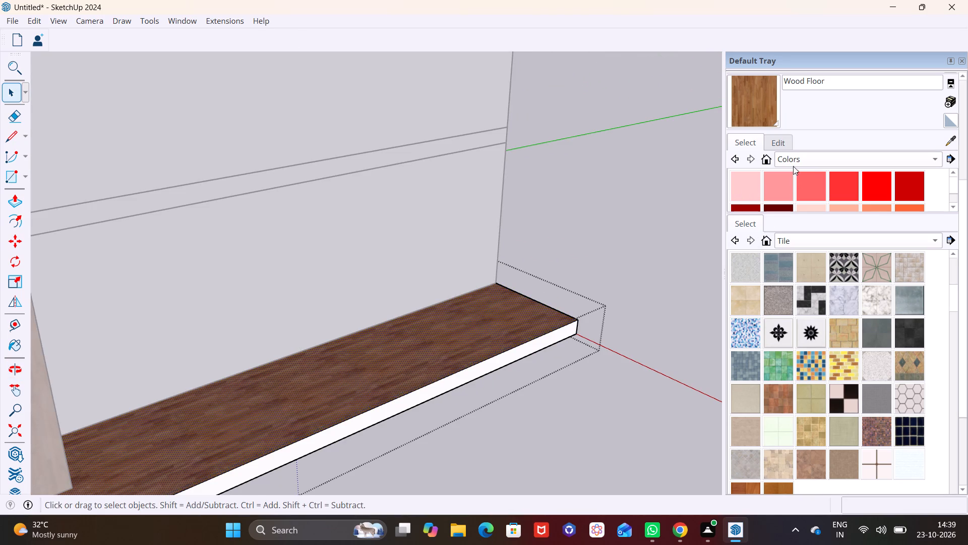
{"action": "scroll", "coordinate": [782, 177], "scroll_direction": "down", "scroll_amount": 20}
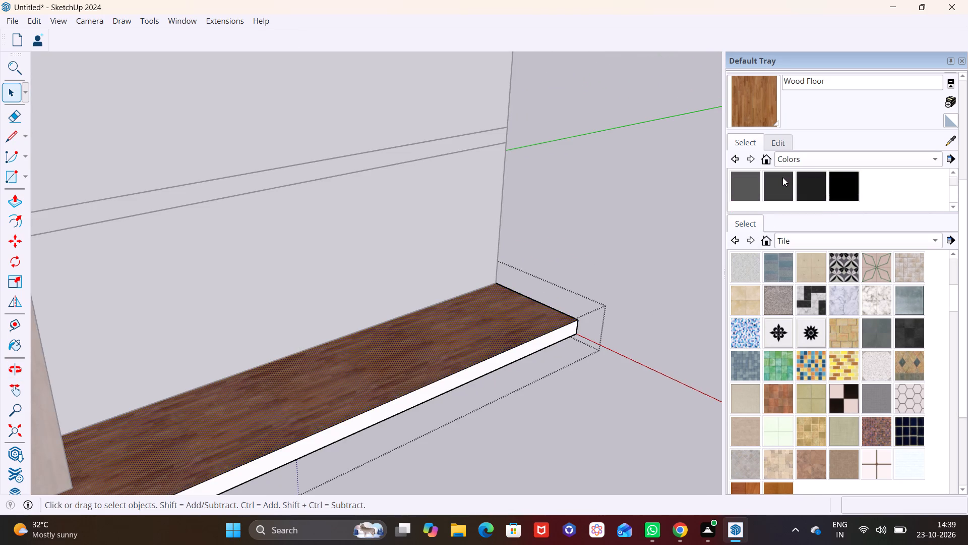
{"action": "scroll", "coordinate": [742, 177], "scroll_direction": "up", "scroll_amount": 1}
{"action": "left_click", "coordinate": [740, 191]}
{"action": "left_click", "coordinate": [494, 340]}
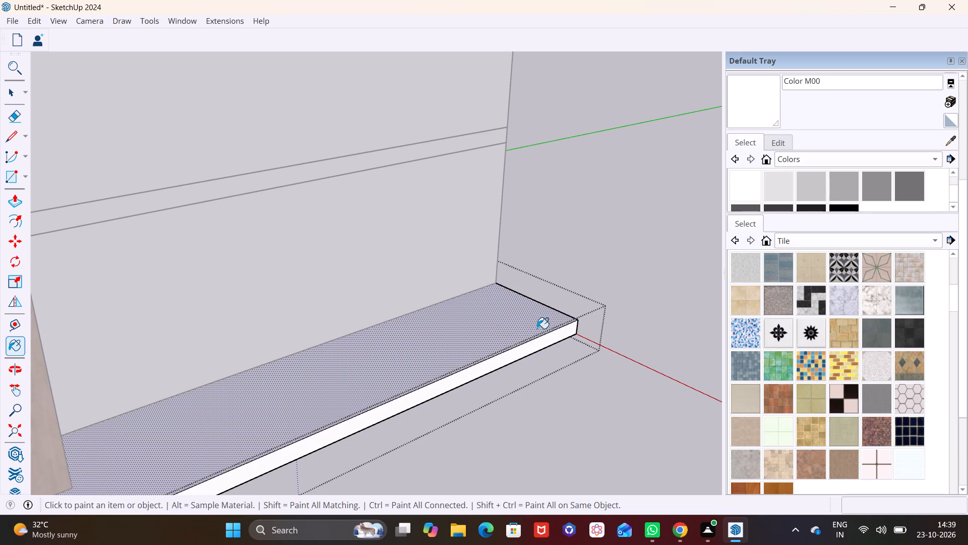
{"action": "key", "text": "space"}
{"action": "left_click", "coordinate": [647, 285]}
Draw a narrow rectangle across the plinth's side strip, from the building's rear corner to the plinth's outer edge.
{"action": "scroll", "coordinate": [521, 348], "scroll_direction": "down", "scroll_amount": 10}
{"action": "middle_click_drag", "start_coordinate": [478, 348], "coordinate": [490, 324]}
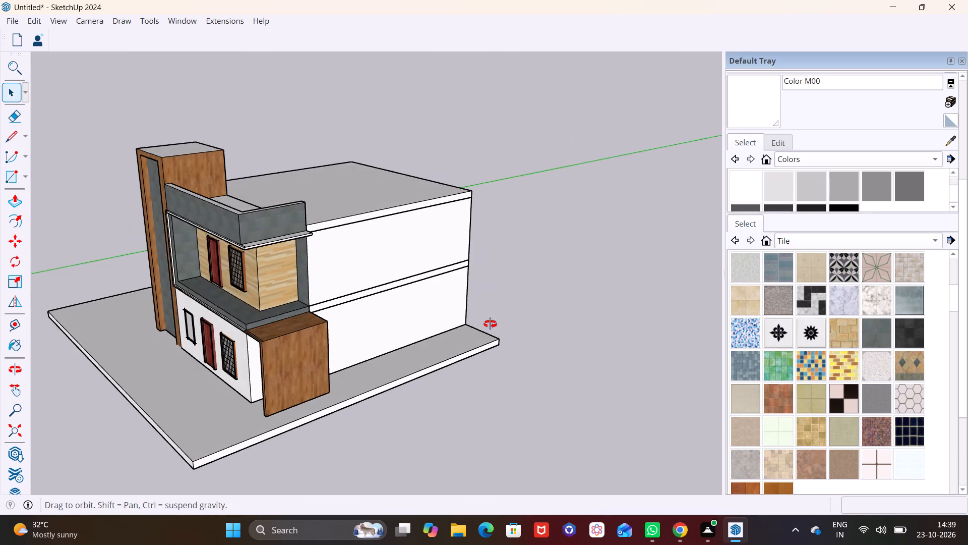
{"action": "middle_click_drag", "start_coordinate": [490, 324], "coordinate": [495, 295]}
{"action": "scroll", "coordinate": [420, 320], "scroll_direction": "up", "scroll_amount": 4}
{"action": "middle_click_drag", "start_coordinate": [423, 324], "coordinate": [350, 362], "text": "shift"}
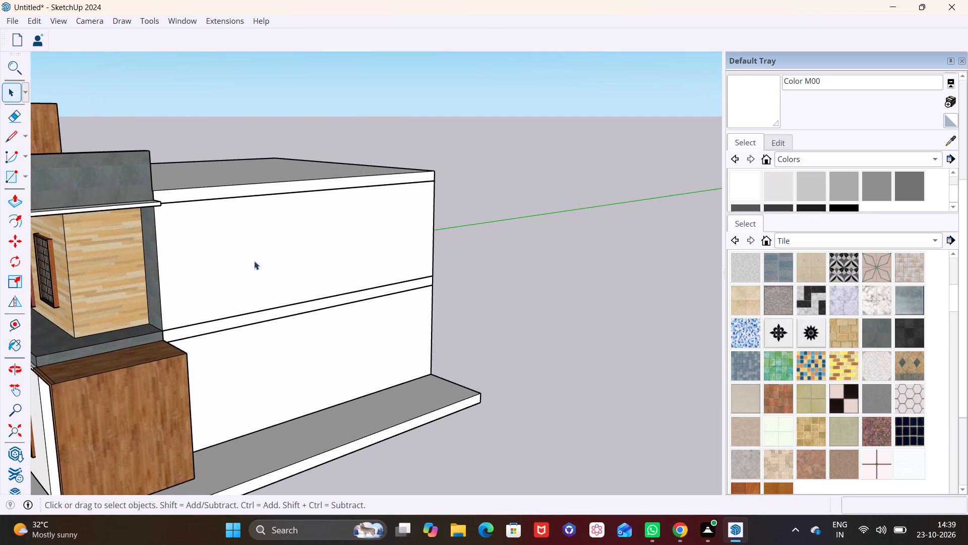
{"action": "left_click", "coordinate": [26, 180]}
{"action": "left_click", "coordinate": [38, 196]}
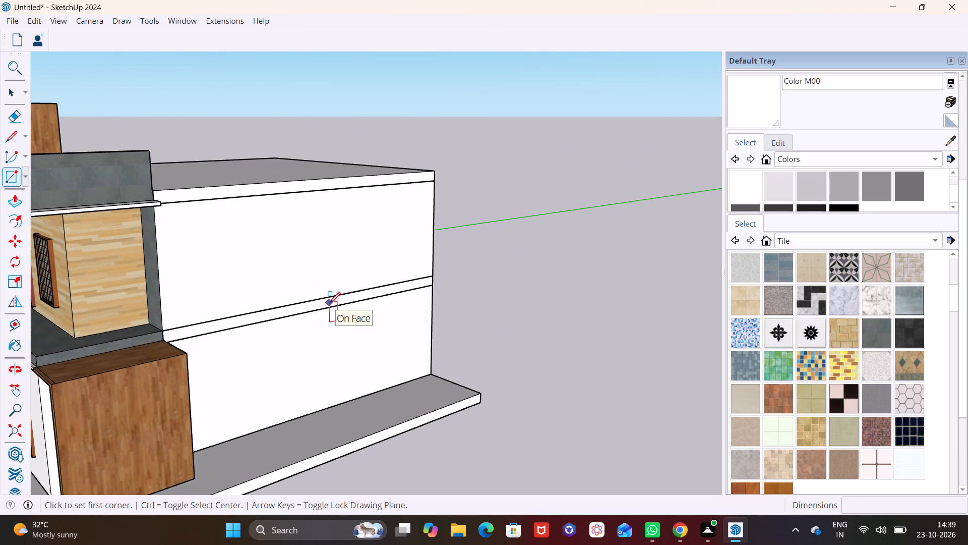
{"action": "middle_click_drag", "start_coordinate": [329, 303], "coordinate": [308, 401]}
{"action": "scroll", "coordinate": [329, 303], "scroll_direction": "up", "scroll_amount": 1}
{"action": "scroll", "coordinate": [422, 364], "scroll_direction": "up", "scroll_amount": 5}
{"action": "middle_click_drag", "start_coordinate": [423, 363], "coordinate": [400, 310]}
{"action": "scroll", "coordinate": [402, 310], "scroll_direction": "up", "scroll_amount": 5}
{"action": "left_click", "coordinate": [447, 273]}
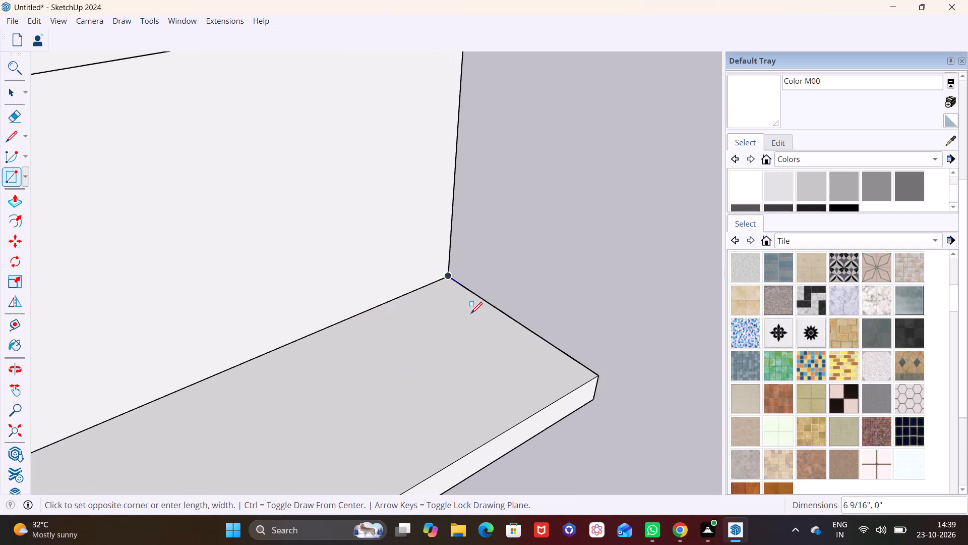
{"action": "left_click", "coordinate": [578, 389]}
{"action": "key", "text": "space"}
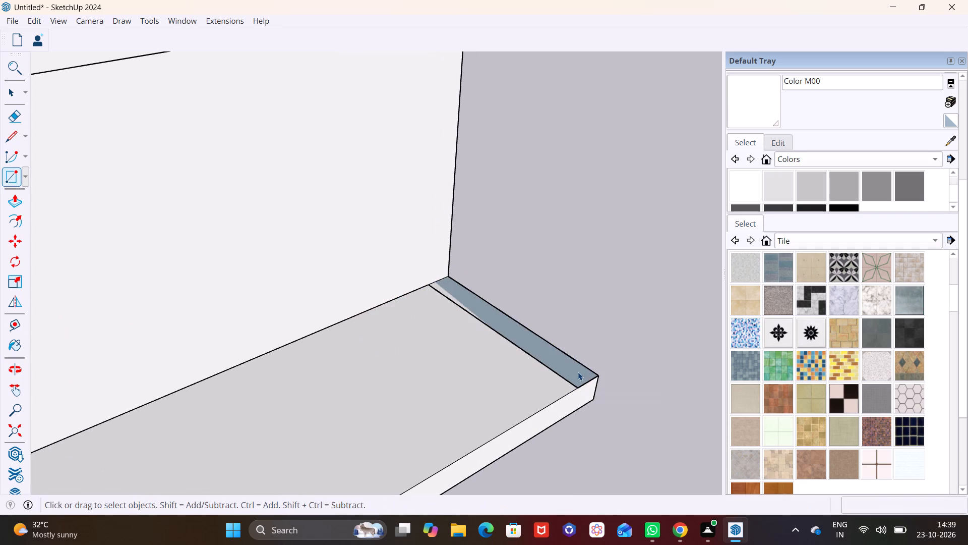
Pull the narrow rear rectangle up about 7' 11" as a short boundary wall.
{"action": "left_click", "coordinate": [578, 371]}
{"action": "left_click", "coordinate": [12, 197]}
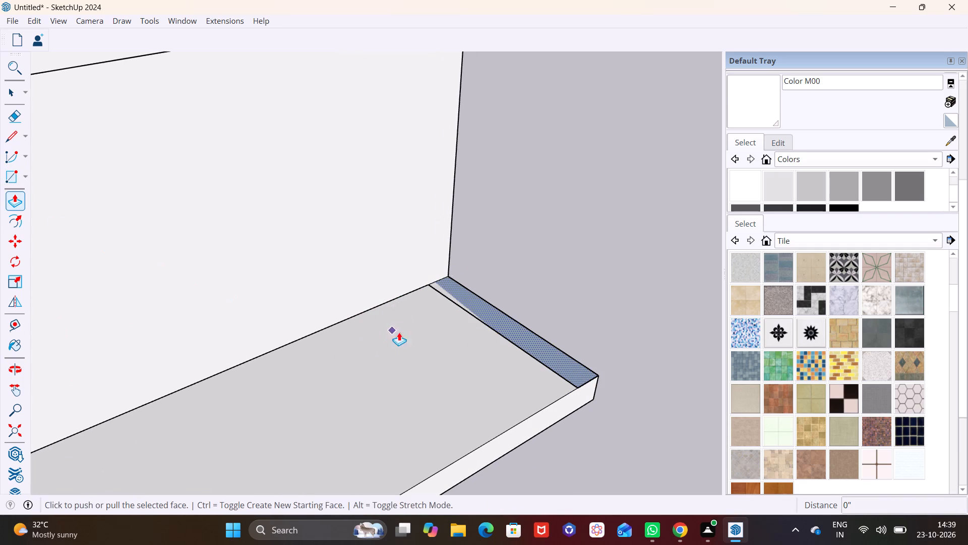
{"action": "left_click", "coordinate": [519, 333]}
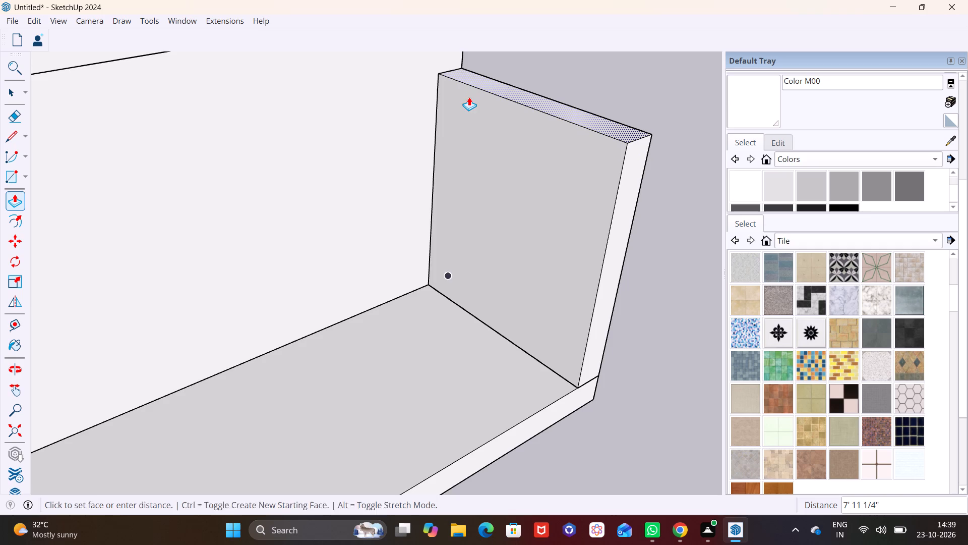
{"action": "left_click", "coordinate": [469, 97]}
Draw a rectangle about 1' 4" by 49' 10" along the plinth's canopy-side edge, from the short rear wall to the front corner.
{"action": "scroll", "coordinate": [462, 194], "scroll_direction": "down", "scroll_amount": 14}
{"action": "middle_click", "coordinate": [408, 286], "text": "ctrl"}
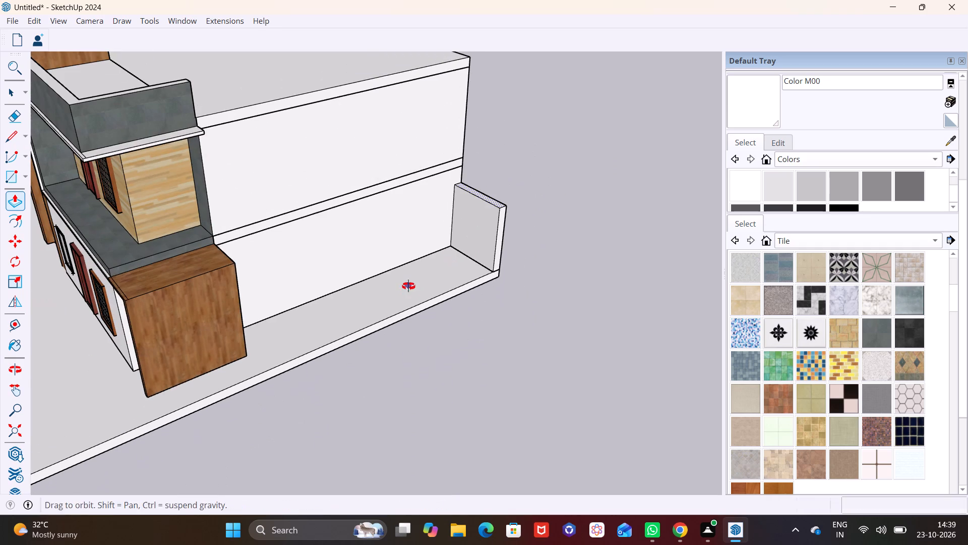
{"action": "middle_click_drag", "start_coordinate": [408, 286], "coordinate": [441, 215], "text": "shift"}
{"action": "middle_click_drag", "start_coordinate": [325, 275], "coordinate": [437, 211], "text": "shift"}
{"action": "middle_click_drag", "start_coordinate": [397, 246], "coordinate": [387, 294]}
{"action": "key", "text": "space"}
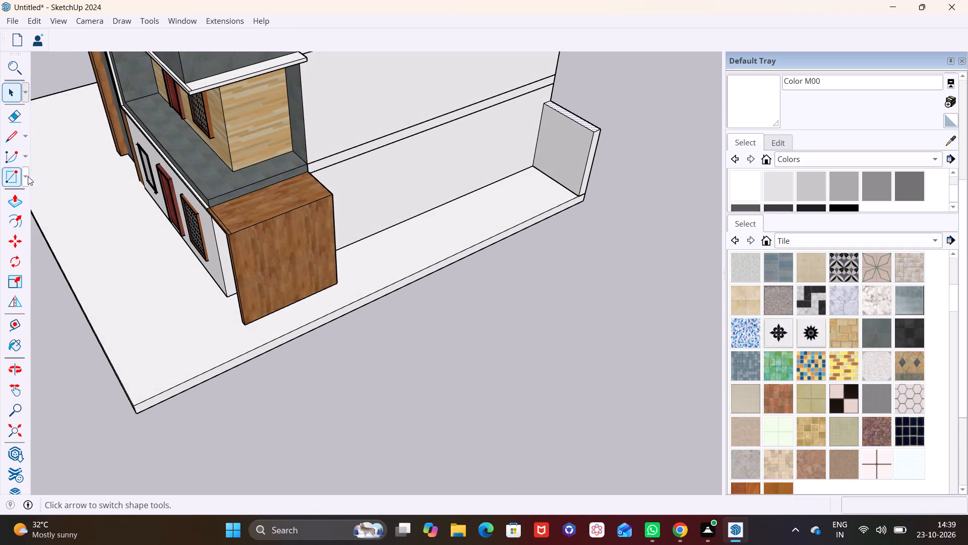
{"action": "left_click", "coordinate": [25, 175]}
{"action": "left_click", "coordinate": [32, 198]}
{"action": "scroll", "coordinate": [587, 193], "scroll_direction": "up", "scroll_amount": 2}
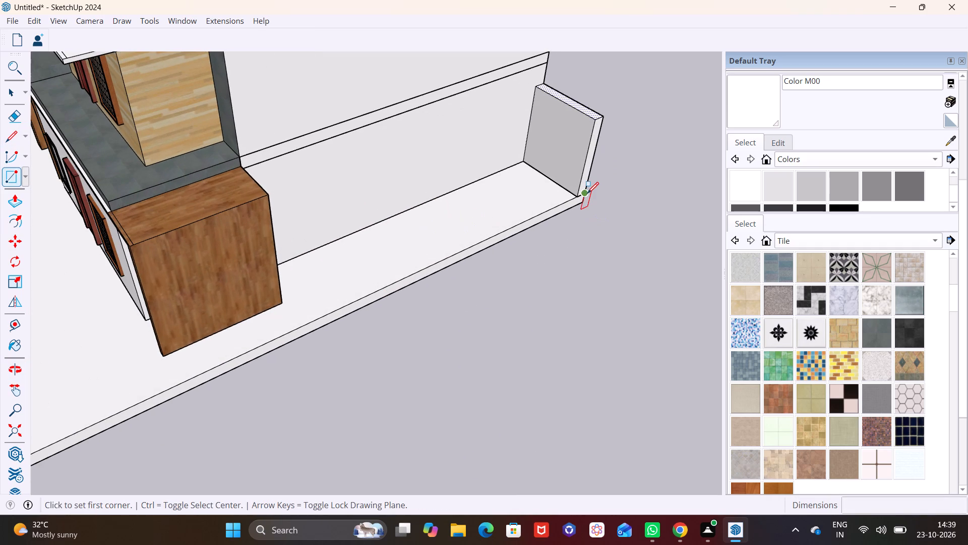
{"action": "left_click", "coordinate": [575, 198]}
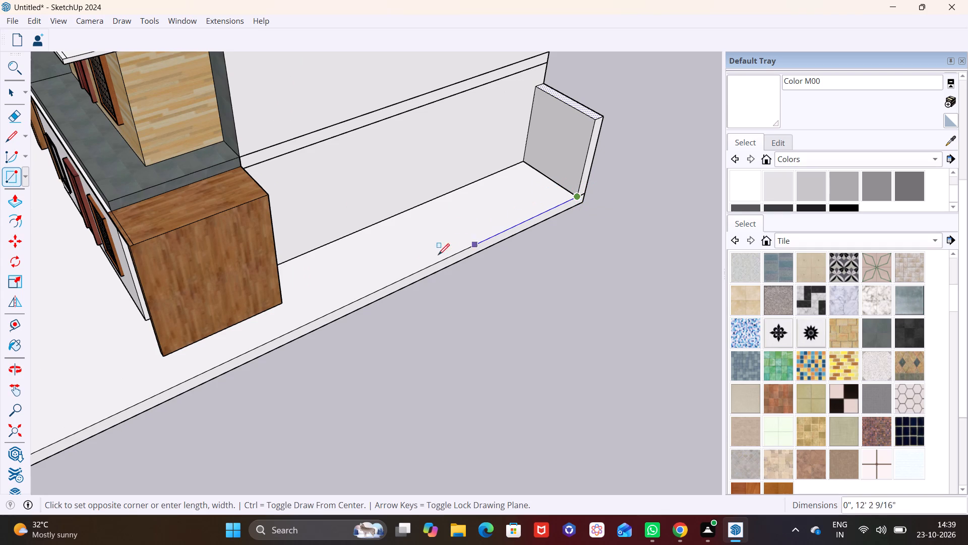
{"action": "scroll", "coordinate": [234, 339], "scroll_direction": "down", "scroll_amount": 3}
{"action": "middle_click_drag", "start_coordinate": [211, 350], "coordinate": [282, 263], "text": "shift"}
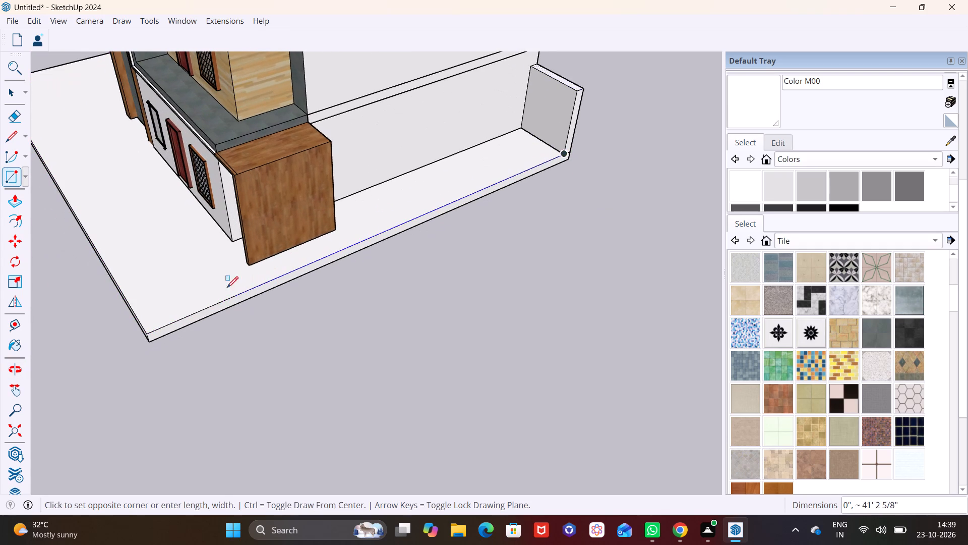
{"action": "left_click", "coordinate": [143, 324]}
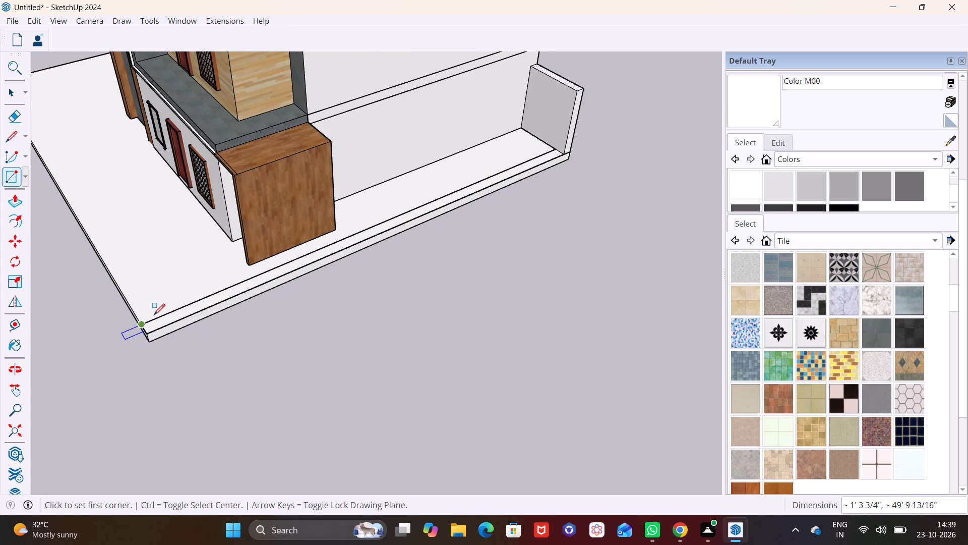
{"action": "key", "text": "space"}
Pull the long side rectangle up to the height of the short rear wall as a boundary wall.
{"action": "left_click", "coordinate": [185, 311]}
{"action": "left_click", "coordinate": [305, 260]}
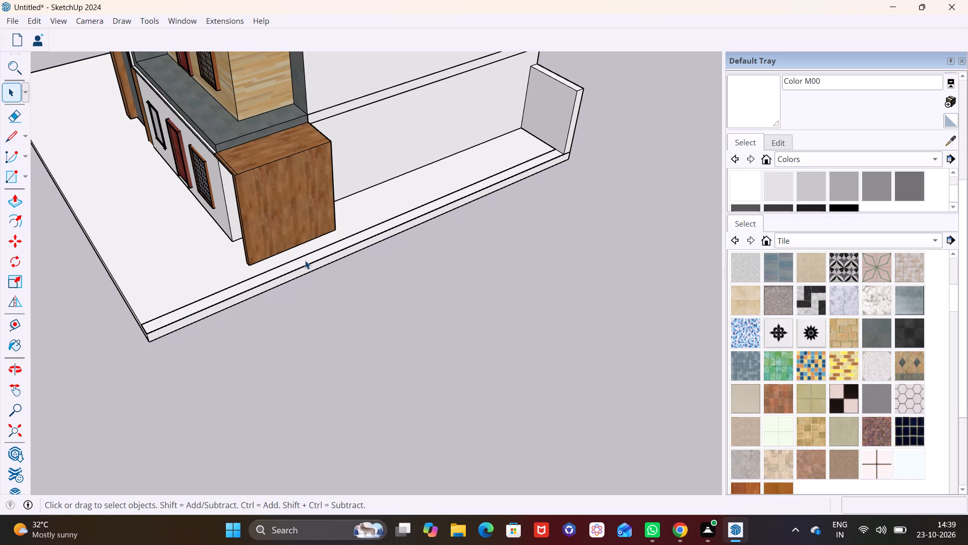
{"action": "left_click", "coordinate": [19, 200]}
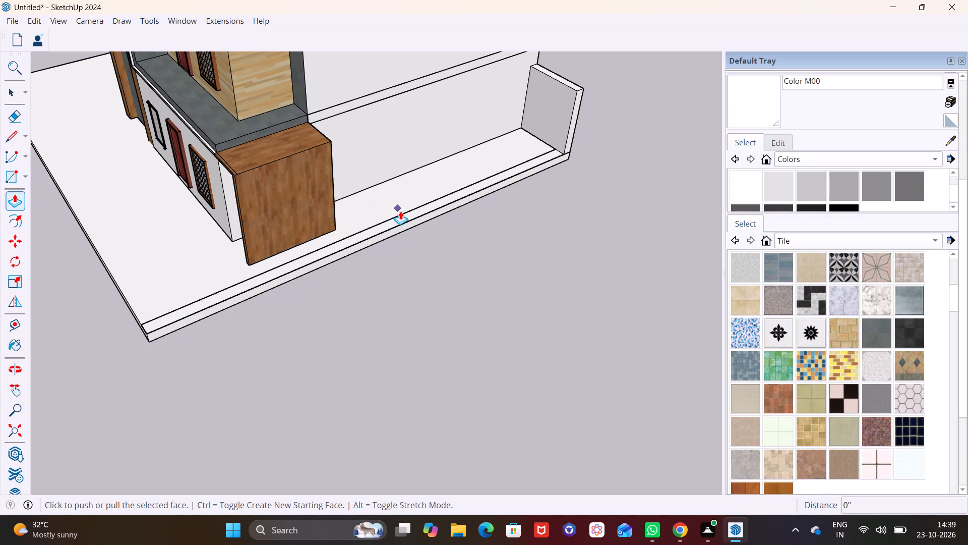
{"action": "left_click", "coordinate": [404, 211]}
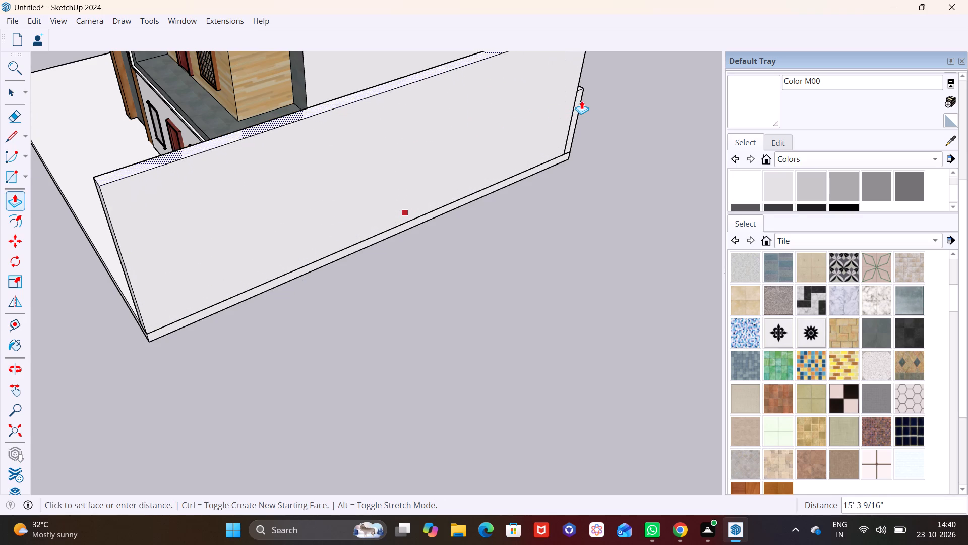
{"action": "left_click", "coordinate": [580, 89]}
{"action": "key", "text": "space"}
{"action": "left_click", "coordinate": [575, 241]}
Push the top face of the long side boundary wall down by about 1' 2".
{"action": "scroll", "coordinate": [281, 304], "scroll_direction": "down", "scroll_amount": 4}
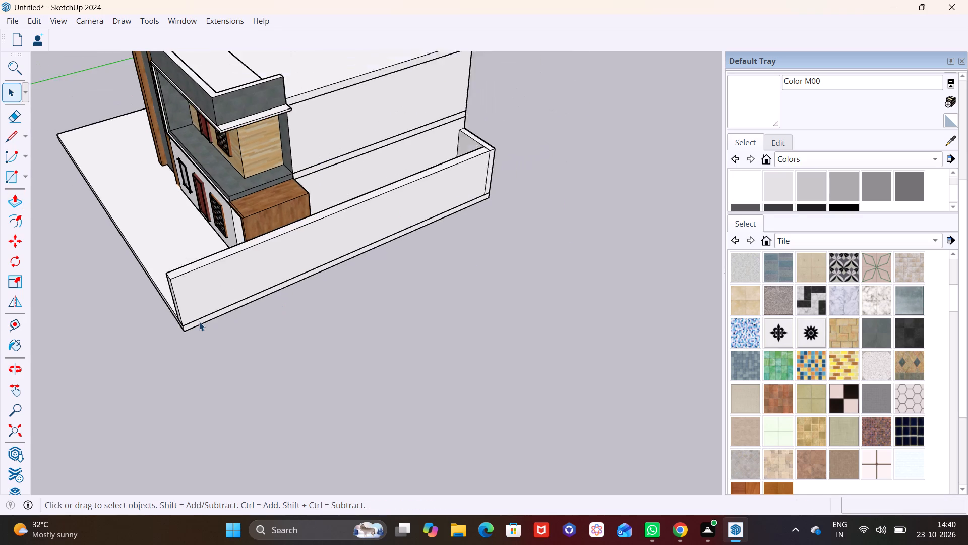
{"action": "scroll", "coordinate": [199, 322], "scroll_direction": "down", "scroll_amount": 1}
{"action": "middle_click_drag", "start_coordinate": [190, 336], "coordinate": [397, 215]}
{"action": "scroll", "coordinate": [250, 295], "scroll_direction": "down", "scroll_amount": 1}
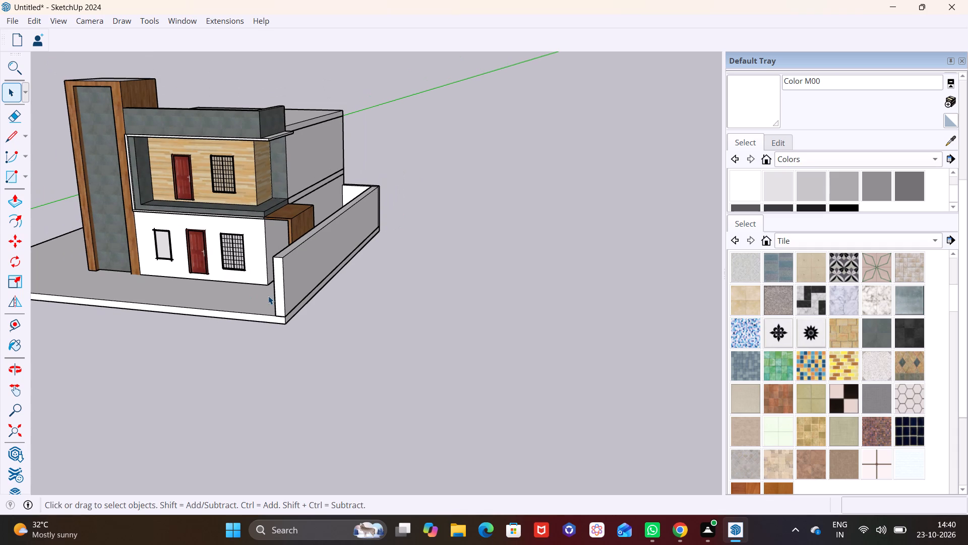
{"action": "middle_click_drag", "start_coordinate": [268, 296], "coordinate": [421, 303], "text": "shift"}
{"action": "scroll", "coordinate": [421, 303], "scroll_direction": "down", "scroll_amount": 1, "text": "shift"}
{"action": "middle_click_drag", "start_coordinate": [421, 301], "coordinate": [360, 221]}
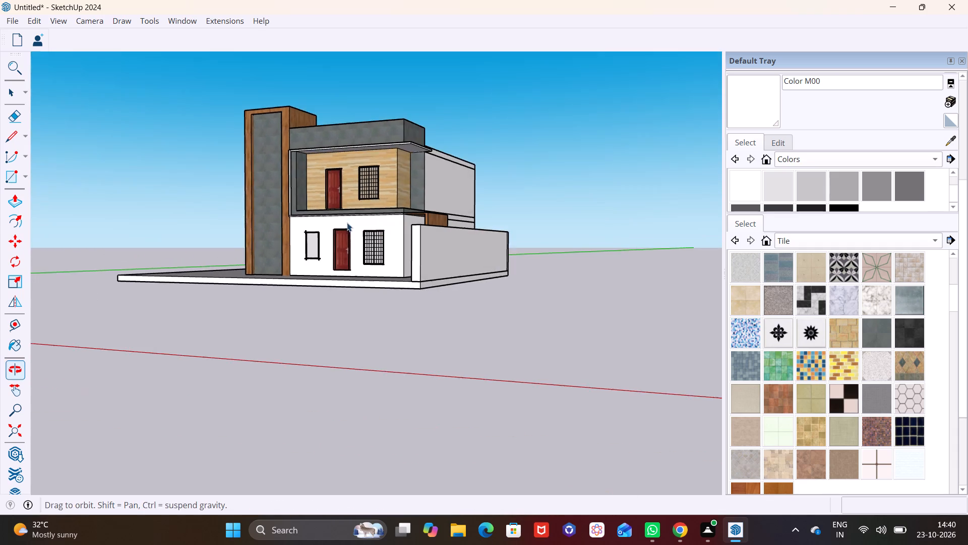
{"action": "scroll", "coordinate": [418, 248], "scroll_direction": "up", "scroll_amount": 6}
{"action": "middle_click_drag", "start_coordinate": [437, 246], "coordinate": [378, 413]}
{"action": "scroll", "coordinate": [429, 296], "scroll_direction": "up", "scroll_amount": 3}
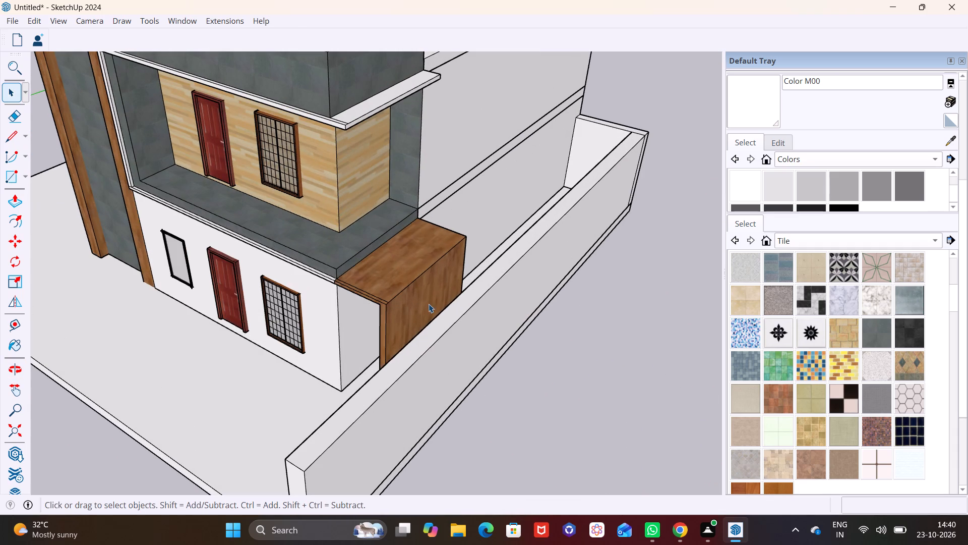
{"action": "left_click", "coordinate": [445, 317]}
{"action": "left_click", "coordinate": [6, 199]}
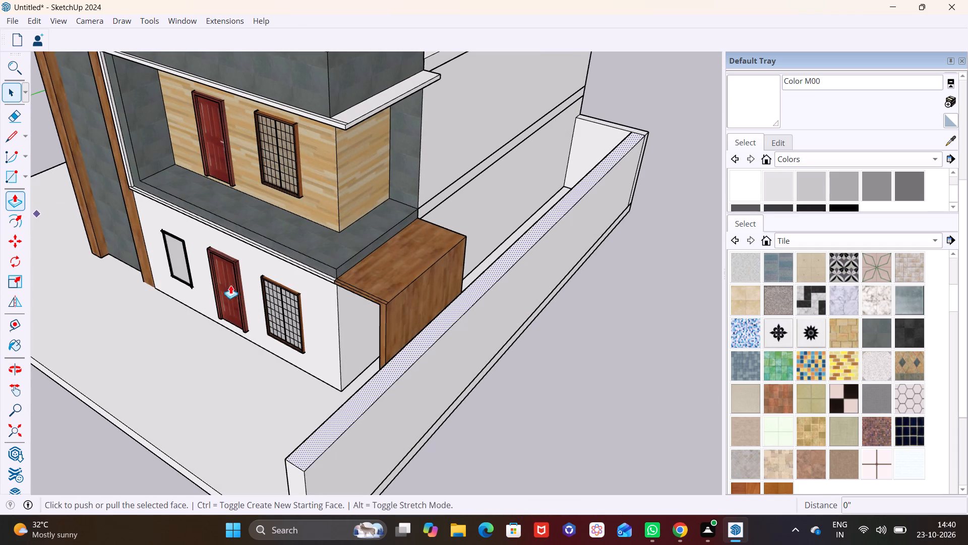
{"action": "left_click", "coordinate": [440, 324]}
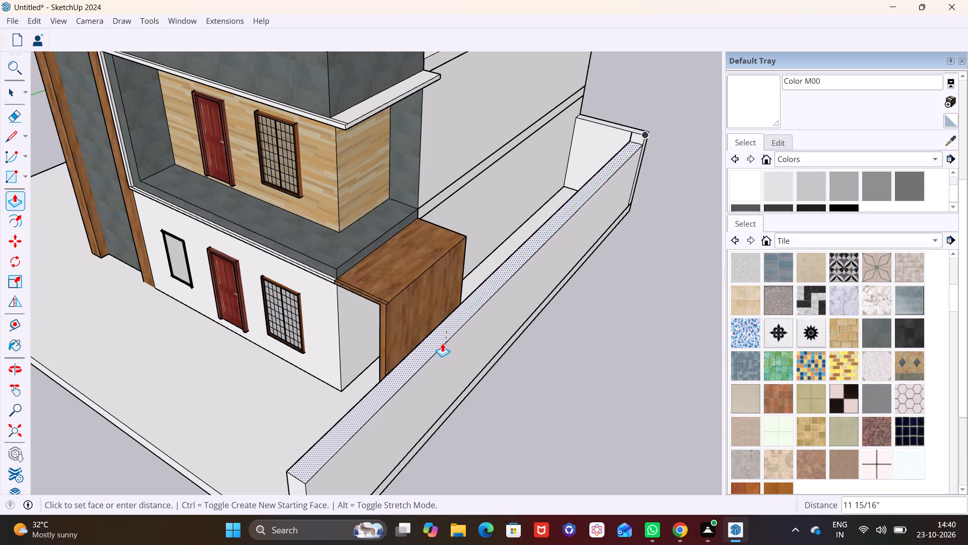
{"action": "left_click", "coordinate": [443, 345]}
Push the short rear wall's top face down to the level of the long side wall's top.
{"action": "middle_click_drag", "start_coordinate": [578, 318], "coordinate": [176, 343]}
{"action": "scroll", "coordinate": [363, 343], "scroll_direction": "down", "scroll_amount": 6}
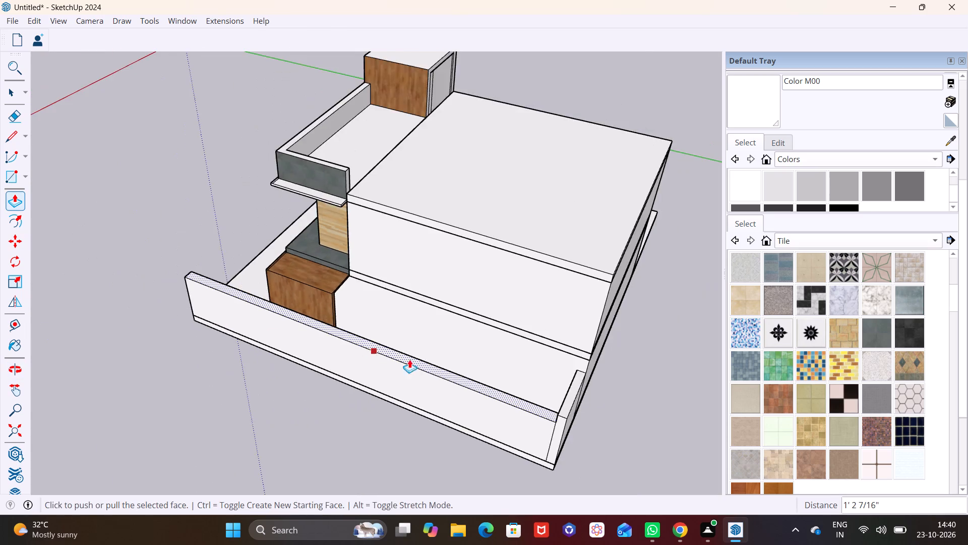
{"action": "middle_click_drag", "start_coordinate": [409, 359], "coordinate": [265, 265], "text": "shift"}
{"action": "key", "text": "space"}
{"action": "left_click", "coordinate": [416, 295]}
{"action": "scroll", "coordinate": [416, 295], "scroll_direction": "up", "scroll_amount": 4}
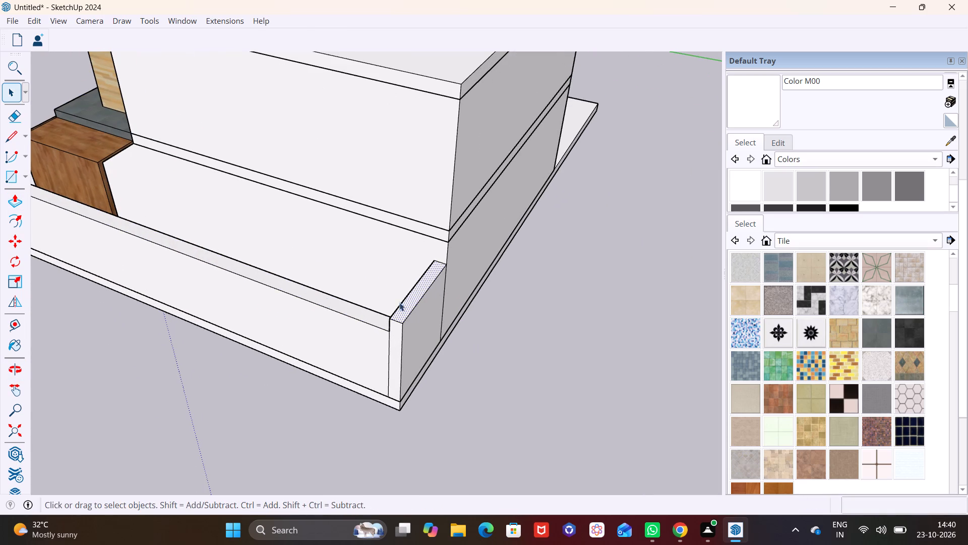
{"action": "left_click", "coordinate": [17, 196]}
{"action": "left_click", "coordinate": [412, 297]}
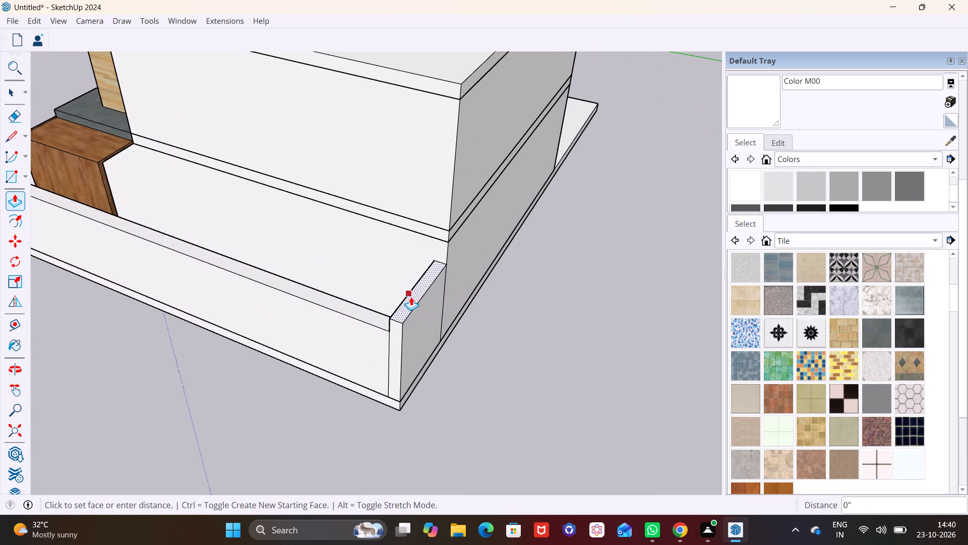
{"action": "left_click", "coordinate": [383, 326]}
{"action": "key", "text": "space"}
{"action": "left_click", "coordinate": [508, 391]}
Examine the house's front and the plinth's open front edge together with the new boundary wall.
{"action": "scroll", "coordinate": [203, 379], "scroll_direction": "down", "scroll_amount": 5}
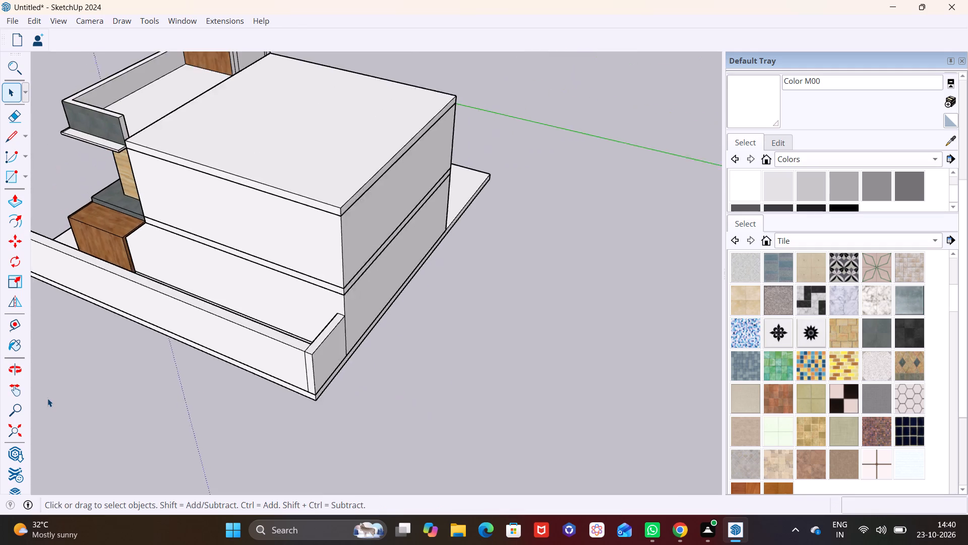
{"action": "scroll", "coordinate": [47, 398], "scroll_direction": "down", "scroll_amount": 1}
{"action": "middle_click_drag", "start_coordinate": [44, 378], "coordinate": [380, 258]}
{"action": "scroll", "coordinate": [295, 352], "scroll_direction": "down", "scroll_amount": 3}
{"action": "middle_click_drag", "start_coordinate": [247, 382], "coordinate": [376, 335]}
{"action": "middle_click_drag", "start_coordinate": [325, 362], "coordinate": [431, 330], "text": "shift"}
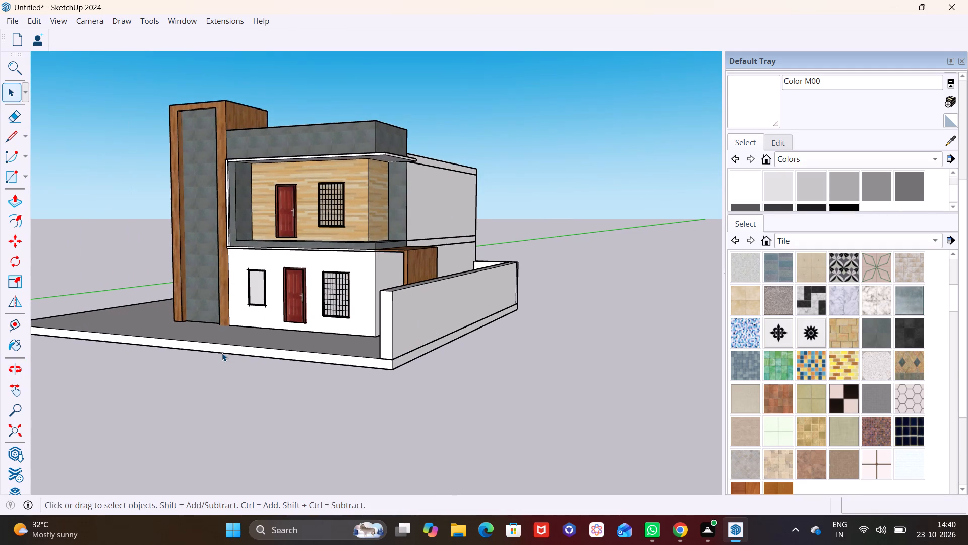
{"action": "middle_click_drag", "start_coordinate": [221, 353], "coordinate": [284, 343]}
{"action": "scroll", "coordinate": [381, 327], "scroll_direction": "up", "scroll_amount": 2}
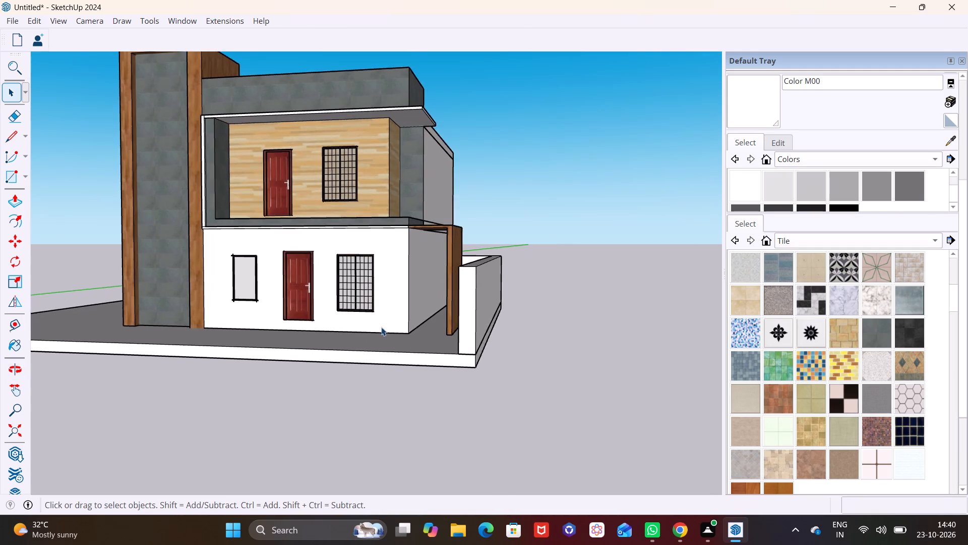
{"action": "scroll", "coordinate": [382, 327], "scroll_direction": "up", "scroll_amount": 1}
{"action": "middle_click_drag", "start_coordinate": [382, 327], "coordinate": [375, 336], "text": "shift"}
{"action": "middle_click_drag", "start_coordinate": [376, 336], "coordinate": [353, 390]}
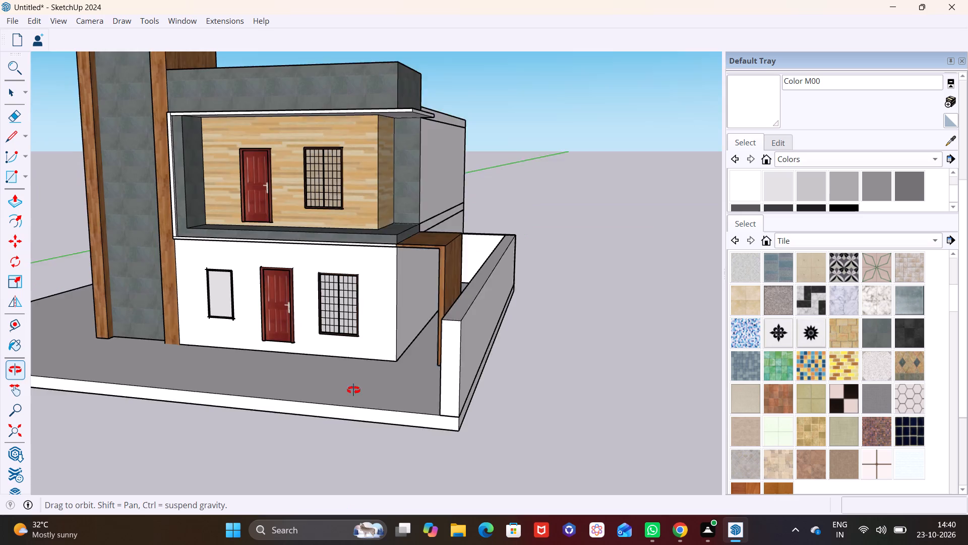
{"action": "middle_click_drag", "start_coordinate": [353, 390], "coordinate": [353, 362]}
{"action": "scroll", "coordinate": [353, 362], "scroll_direction": "up", "scroll_amount": 2}
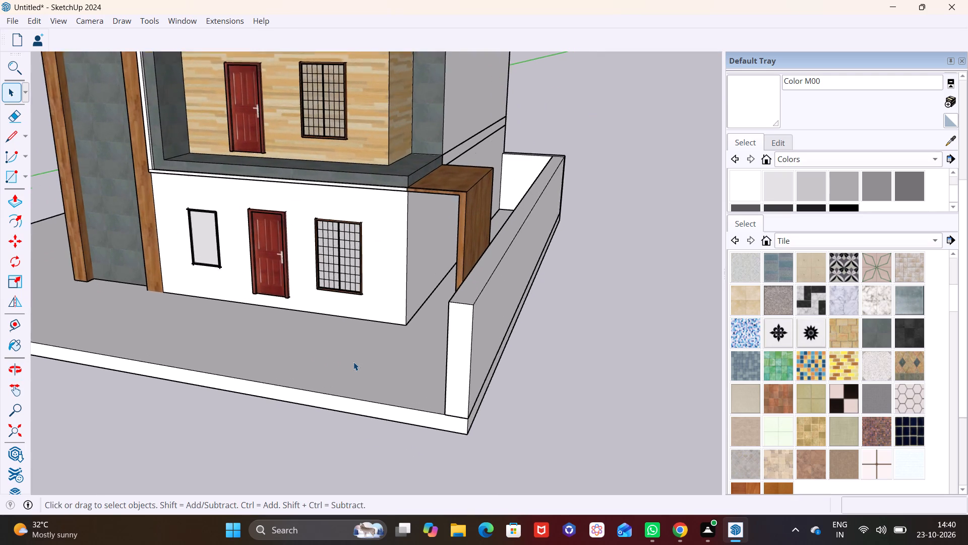
Open the plinth group and pull its front face outward, extending the plinth beyond the long side boundary wall's front end.
{"action": "scroll", "coordinate": [353, 362], "scroll_direction": "up", "scroll_amount": 1}
{"action": "left_click", "coordinate": [334, 409]}
{"action": "scroll", "coordinate": [333, 402], "scroll_direction": "down", "scroll_amount": 2}
{"action": "triple_click", "coordinate": [326, 407]}
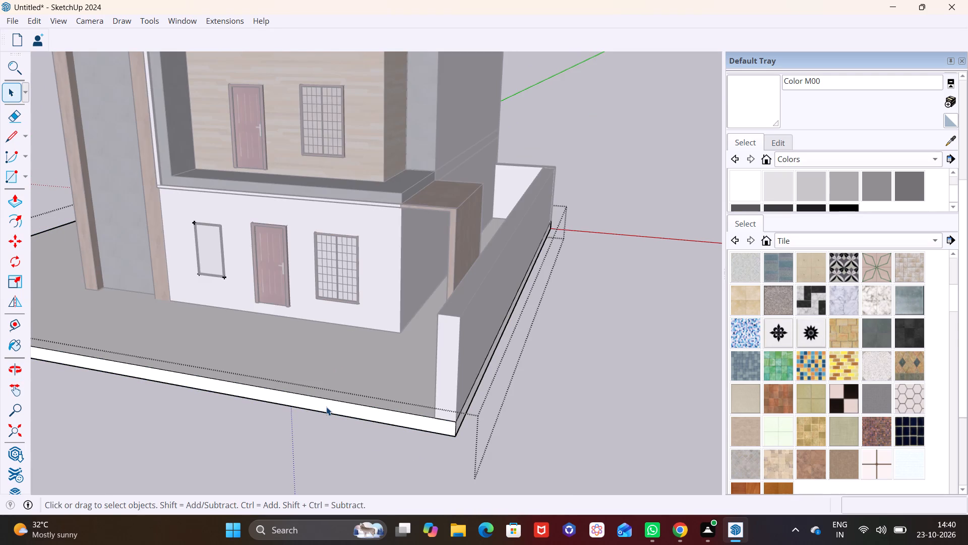
{"action": "left_click", "coordinate": [326, 407]}
{"action": "left_click", "coordinate": [316, 401]}
{"action": "left_click", "coordinate": [16, 205]}
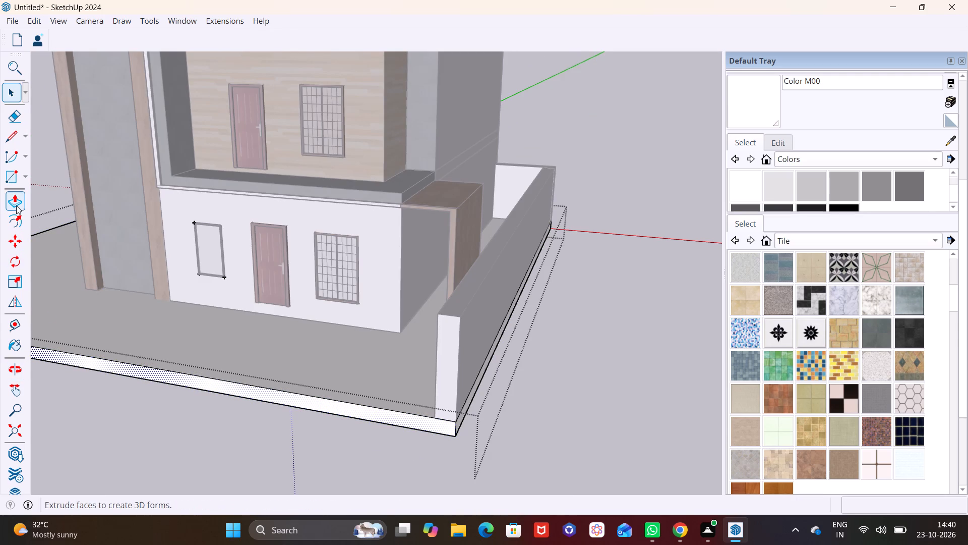
{"action": "left_click", "coordinate": [284, 395]}
{"action": "scroll", "coordinate": [256, 418], "scroll_direction": "down", "scroll_amount": 5}
{"action": "middle_click_drag", "start_coordinate": [256, 418], "coordinate": [256, 417], "text": "shift"}
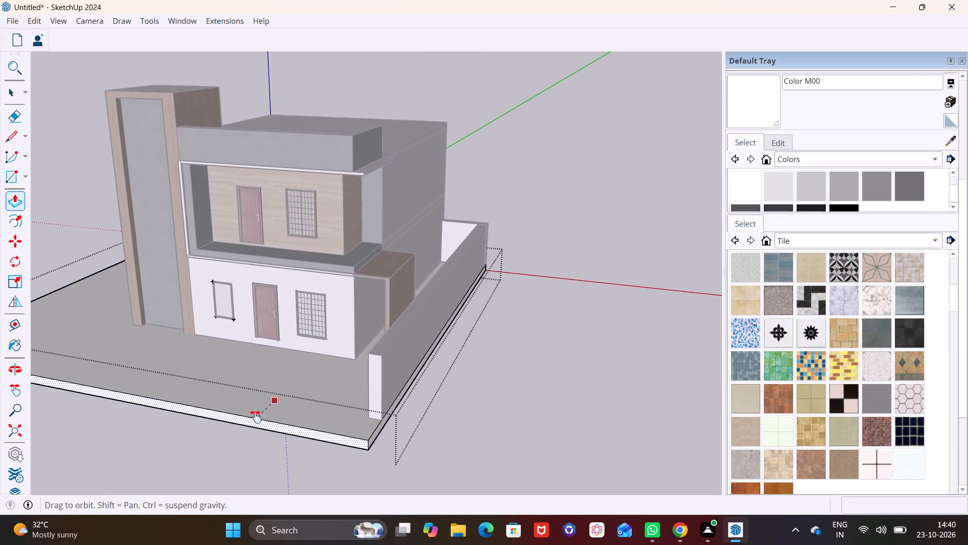
{"action": "middle_click_drag", "start_coordinate": [256, 417], "coordinate": [336, 376], "text": "shift"}
{"action": "left_click", "coordinate": [316, 404]}
{"action": "key", "text": "space"}
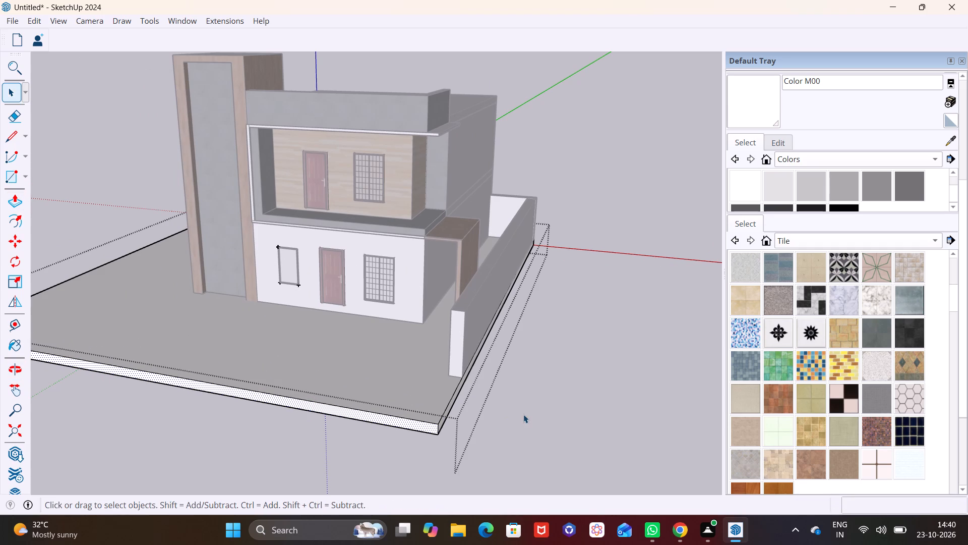
{"action": "left_click", "coordinate": [523, 414]}
Examine the house's front, ground-floor openings, side canopy and boundary wall from several angles.
{"action": "middle_click_drag", "start_coordinate": [392, 405], "coordinate": [424, 355]}
{"action": "scroll", "coordinate": [323, 265], "scroll_direction": "up", "scroll_amount": 3}
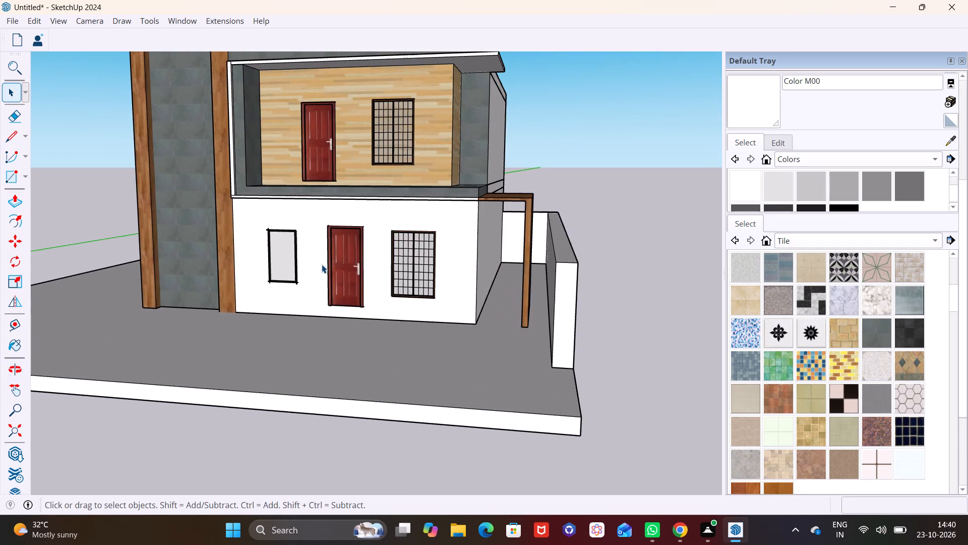
{"action": "scroll", "coordinate": [322, 264], "scroll_direction": "up", "scroll_amount": 1}
{"action": "middle_click_drag", "start_coordinate": [319, 263], "coordinate": [243, 328]}
{"action": "scroll", "coordinate": [302, 264], "scroll_direction": "up", "scroll_amount": 1}
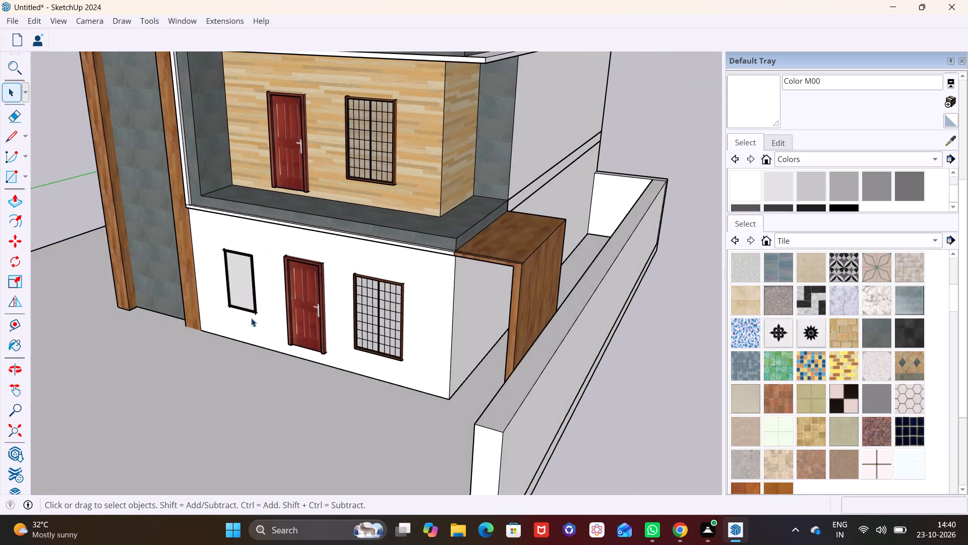
{"action": "middle_click_drag", "start_coordinate": [255, 318], "coordinate": [320, 229]}
{"action": "scroll", "coordinate": [329, 229], "scroll_direction": "down", "scroll_amount": 1}
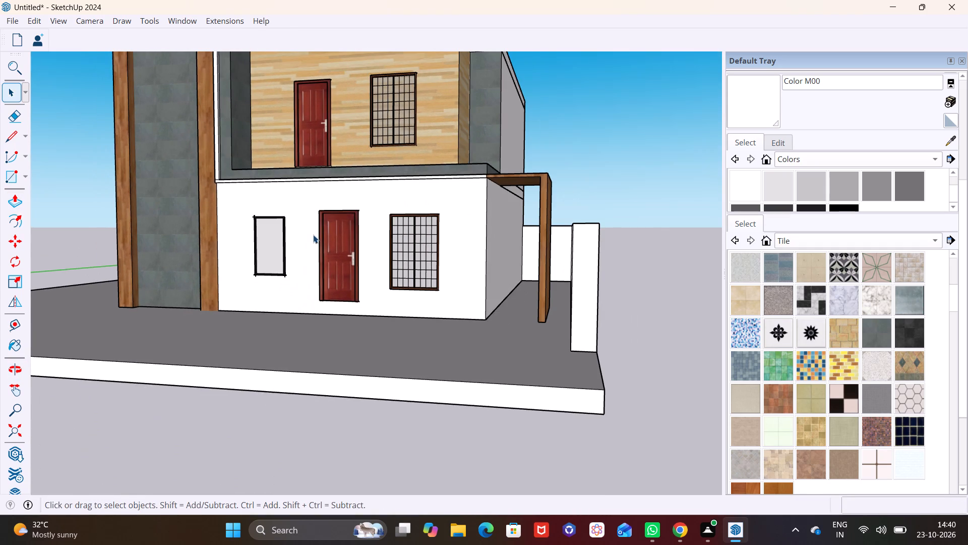
{"action": "scroll", "coordinate": [312, 243], "scroll_direction": "up", "scroll_amount": 7}
{"action": "middle_click_drag", "start_coordinate": [222, 303], "coordinate": [216, 307]}
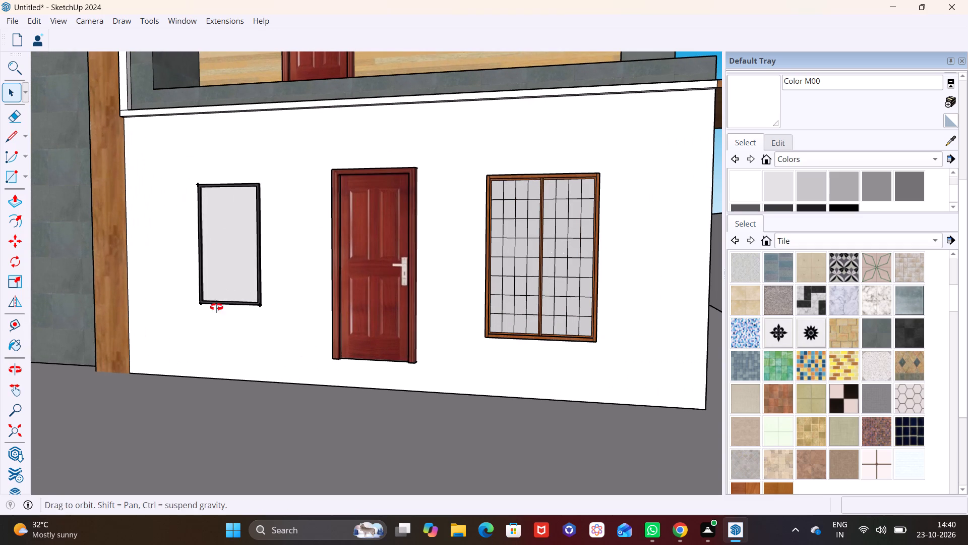
{"action": "middle_click_drag", "start_coordinate": [216, 307], "coordinate": [212, 314]}
{"action": "middle_click_drag", "start_coordinate": [291, 362], "coordinate": [170, 383]}
{"action": "scroll", "coordinate": [170, 383], "scroll_direction": "down", "scroll_amount": 2}
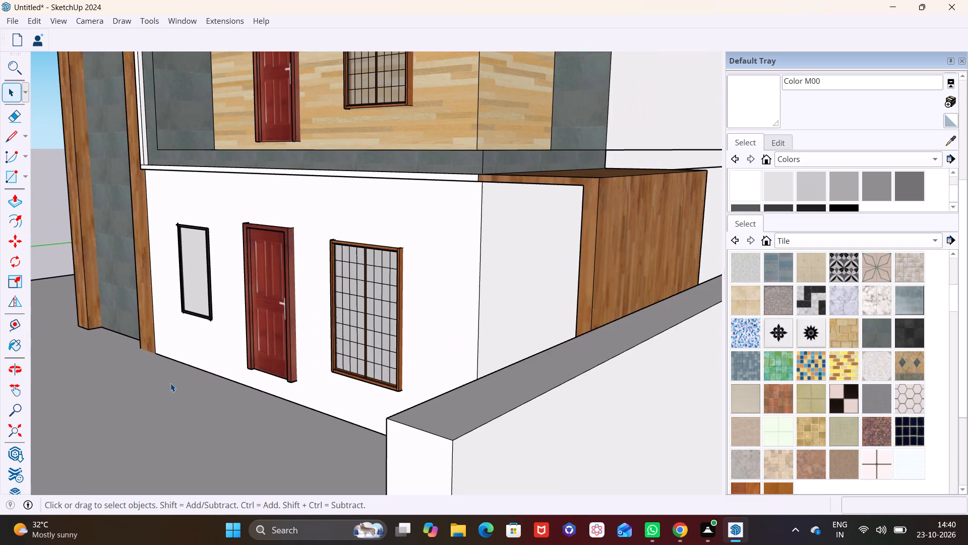
{"action": "scroll", "coordinate": [171, 383], "scroll_direction": "down", "scroll_amount": 3}
{"action": "scroll", "coordinate": [236, 392], "scroll_direction": "down", "scroll_amount": 6}
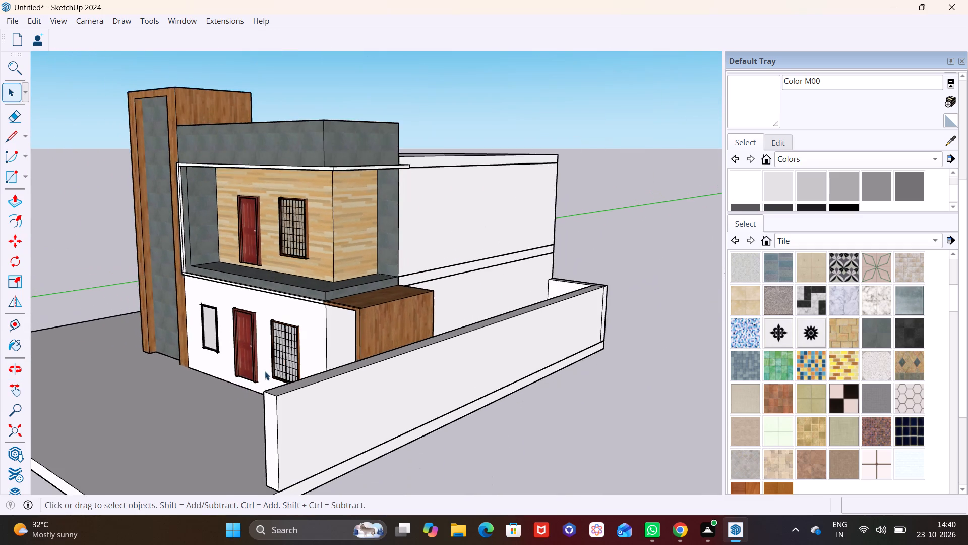
{"action": "middle_click_drag", "start_coordinate": [266, 365], "coordinate": [284, 320]}
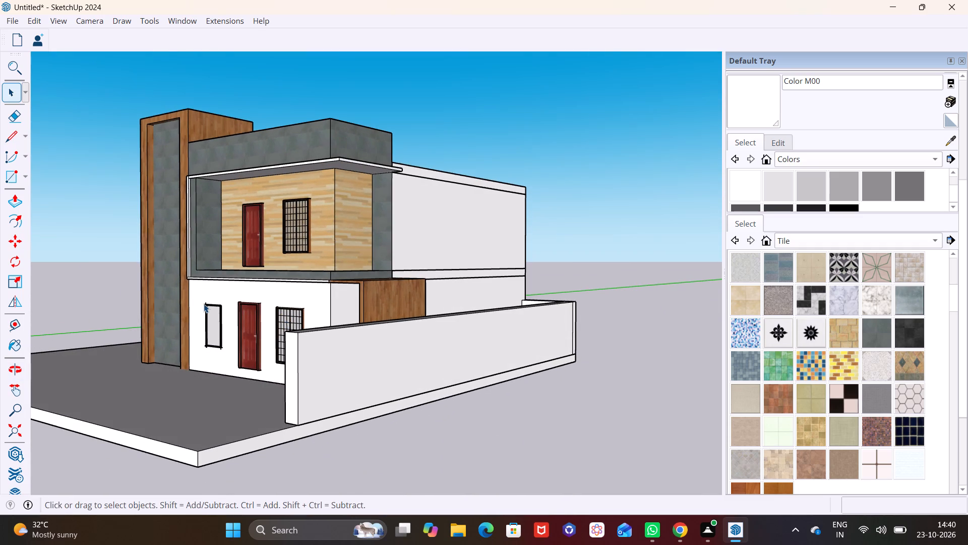
{"action": "scroll", "coordinate": [199, 300], "scroll_direction": "up", "scroll_amount": 4}
{"action": "scroll", "coordinate": [211, 337], "scroll_direction": "down", "scroll_amount": 2}
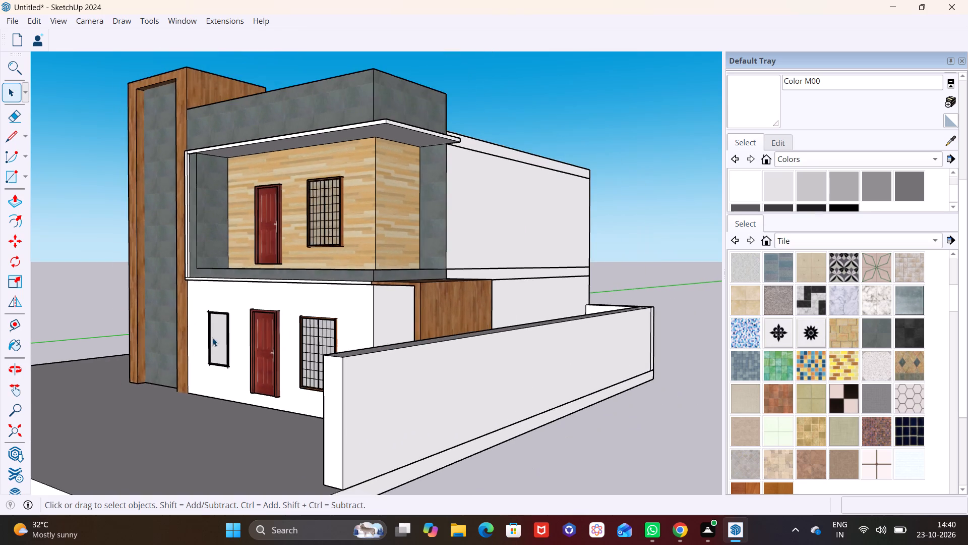
{"action": "middle_click_drag", "start_coordinate": [213, 338], "coordinate": [367, 268]}
{"action": "middle_click", "coordinate": [405, 418]}
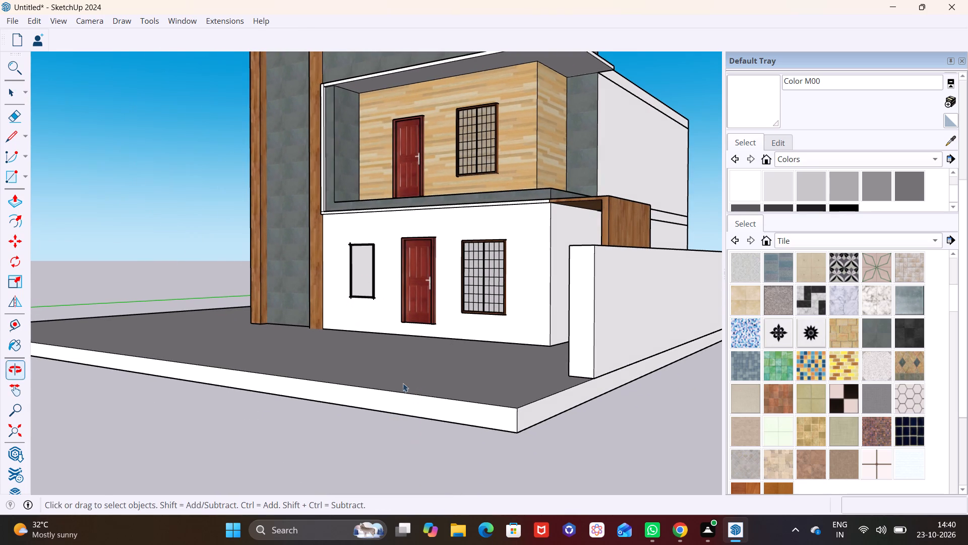
{"action": "middle_click_drag", "start_coordinate": [415, 396], "coordinate": [473, 425]}
{"action": "middle_click_drag", "start_coordinate": [473, 387], "coordinate": [442, 399], "text": "shift"}
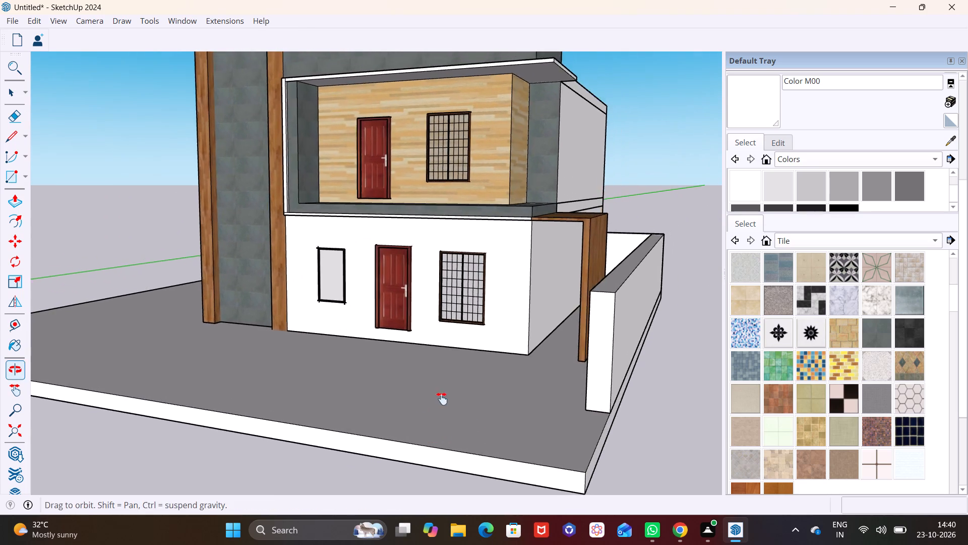
{"action": "middle_click_drag", "start_coordinate": [442, 399], "coordinate": [357, 429], "text": "shift"}
{"action": "middle_click_drag", "start_coordinate": [495, 388], "coordinate": [266, 461]}
Draw a line about 1' 4" long across the long side boundary wall's top face near its front end.
{"action": "scroll", "coordinate": [229, 418], "scroll_direction": "up", "scroll_amount": 5}
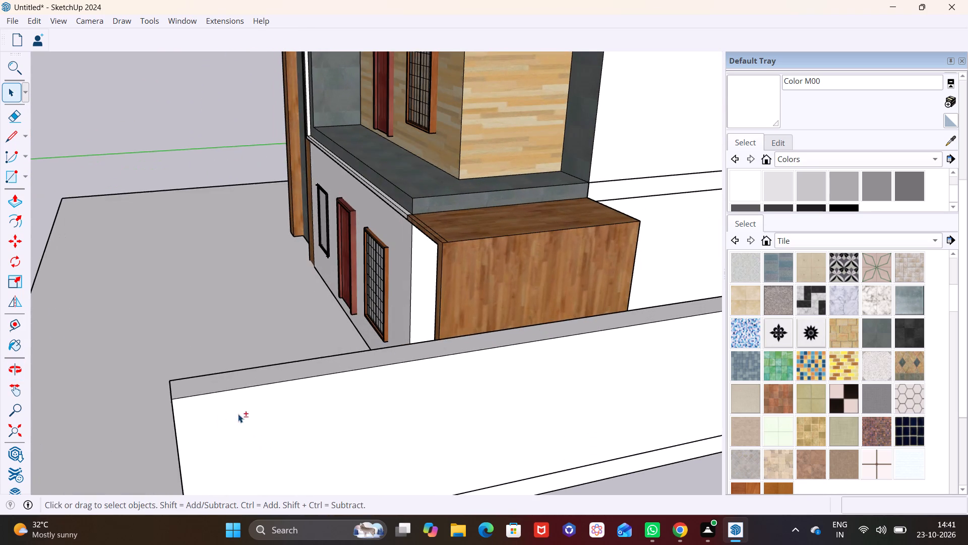
{"action": "middle_click_drag", "start_coordinate": [245, 399], "coordinate": [251, 378], "text": "shift"}
{"action": "scroll", "coordinate": [257, 375], "scroll_direction": "down", "scroll_amount": 2}
{"action": "left_click", "coordinate": [15, 130]}
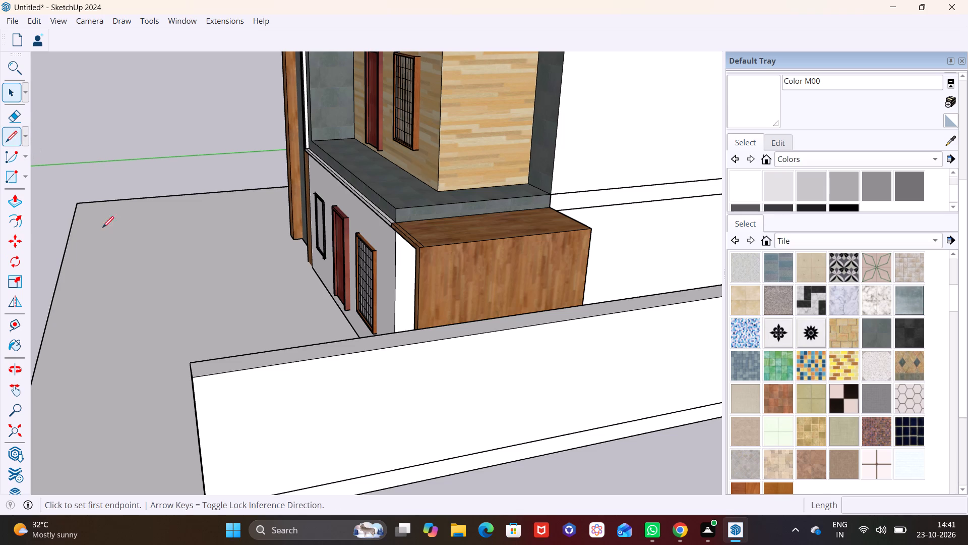
{"action": "left_click", "coordinate": [217, 360]}
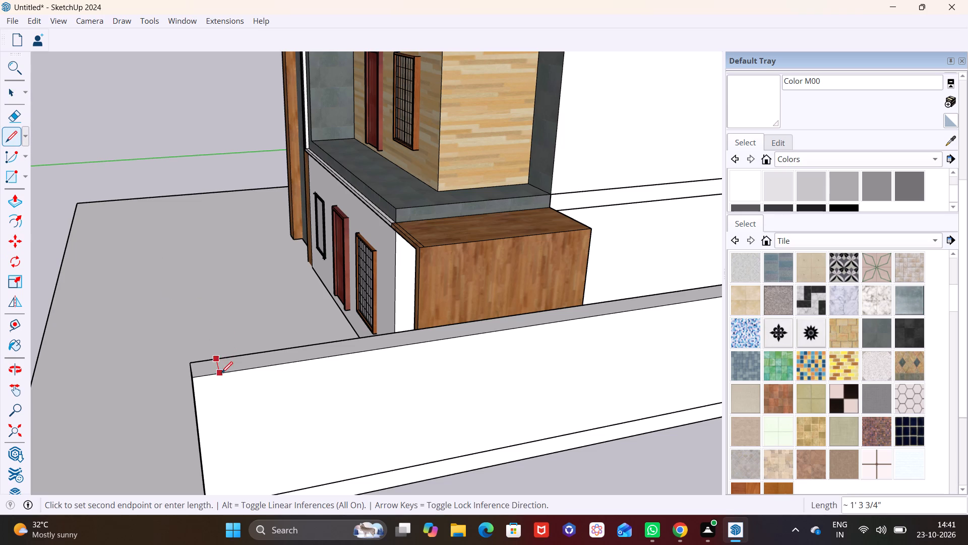
{"action": "left_click", "coordinate": [221, 373]}
{"action": "key", "text": "space"}
Pull the small divided top face at the long side wall's front end upward to form a low pillar top.
{"action": "left_click", "coordinate": [202, 372]}
{"action": "left_click", "coordinate": [14, 196]}
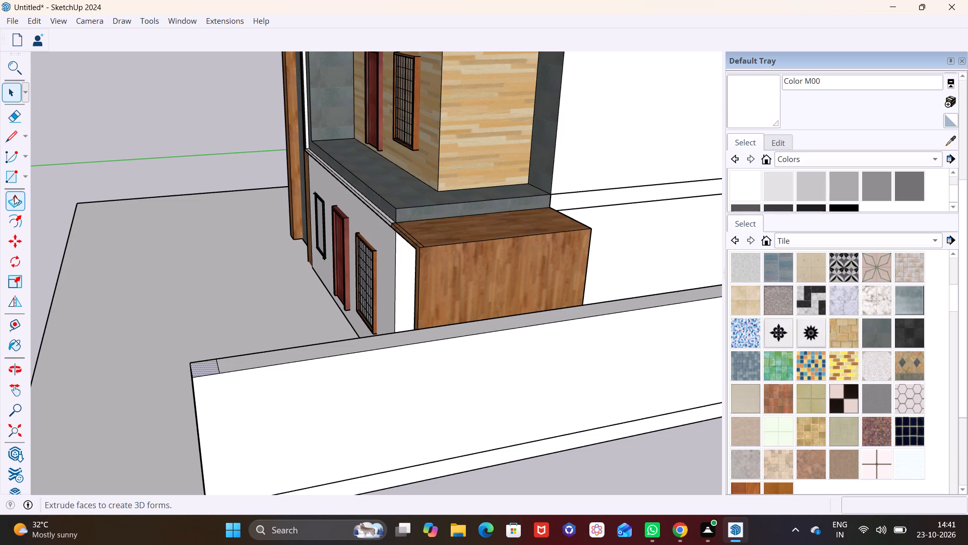
{"action": "left_click", "coordinate": [208, 364]}
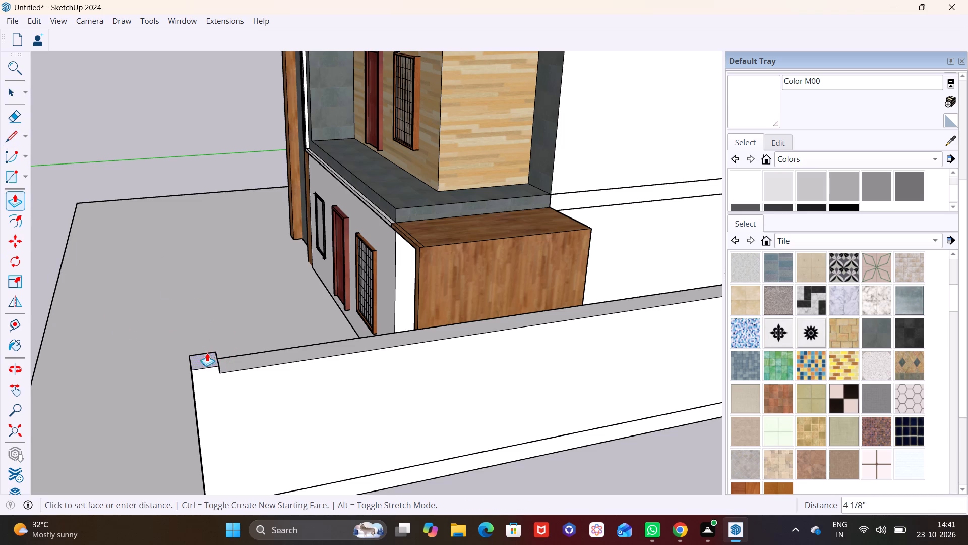
{"action": "left_click", "coordinate": [203, 340]}
{"action": "key", "text": "space"}
{"action": "left_click", "coordinate": [140, 351]}
Examine the boundary wall's front end pillar together with the whole house front and plinth.
{"action": "middle_click_drag", "start_coordinate": [216, 397], "coordinate": [396, 329]}
{"action": "scroll", "coordinate": [288, 391], "scroll_direction": "down", "scroll_amount": 1}
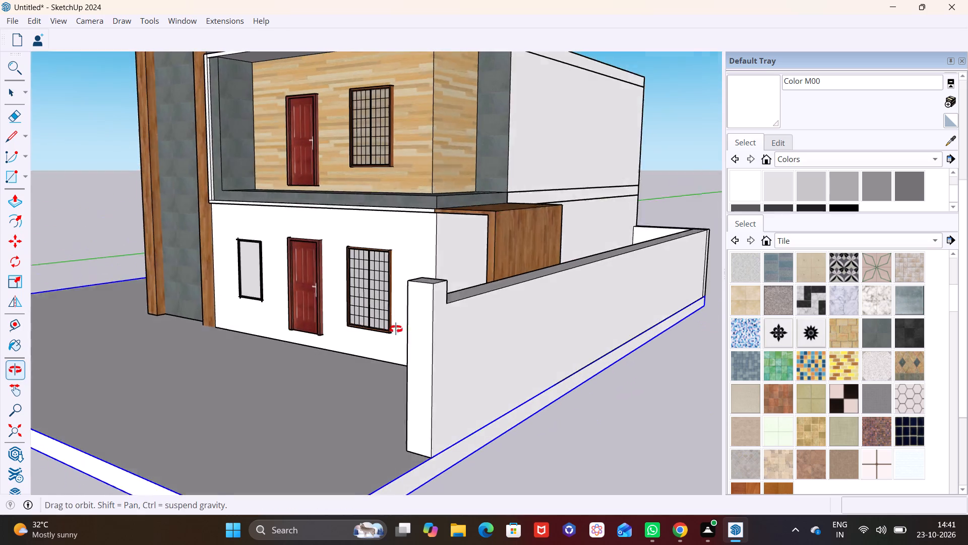
{"action": "middle_click_drag", "start_coordinate": [396, 329], "coordinate": [401, 326]}
{"action": "scroll", "coordinate": [382, 337], "scroll_direction": "down", "scroll_amount": 3}
{"action": "left_click", "coordinate": [602, 426]}
{"action": "middle_click_drag", "start_coordinate": [342, 380], "coordinate": [477, 412]}
{"action": "scroll", "coordinate": [477, 412], "scroll_direction": "down", "scroll_amount": 2}
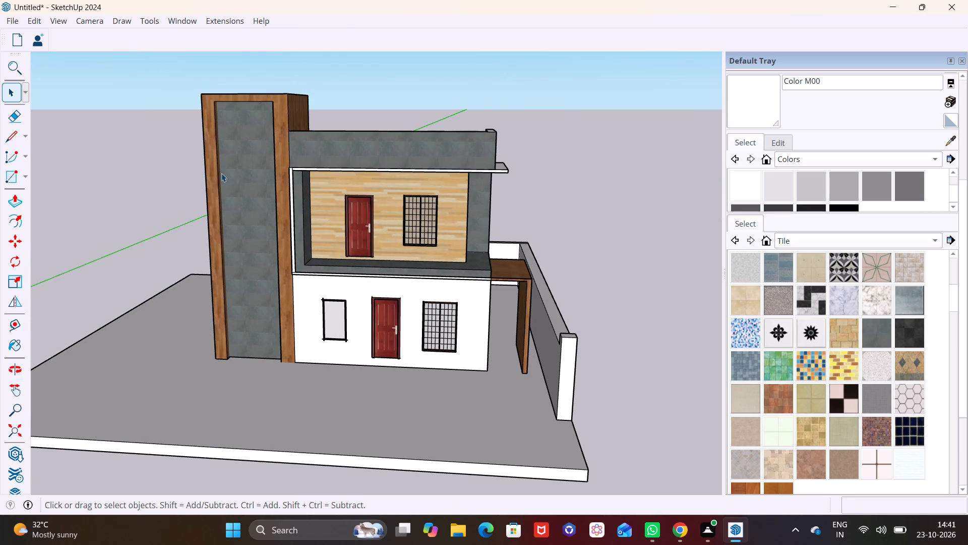
Search the 3D Warehouse models for "GRILLS".
{"action": "left_click", "coordinate": [189, 18]}
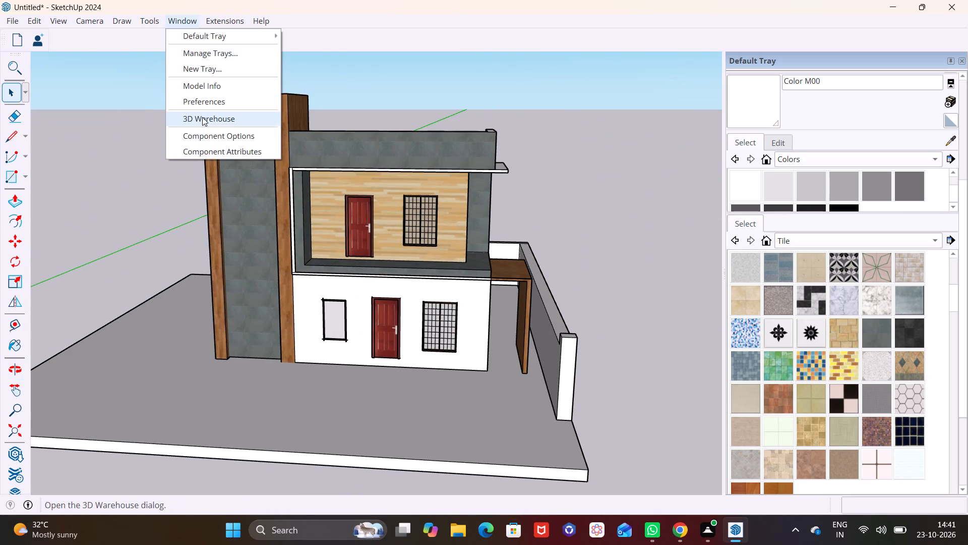
{"action": "left_click", "coordinate": [202, 120]}
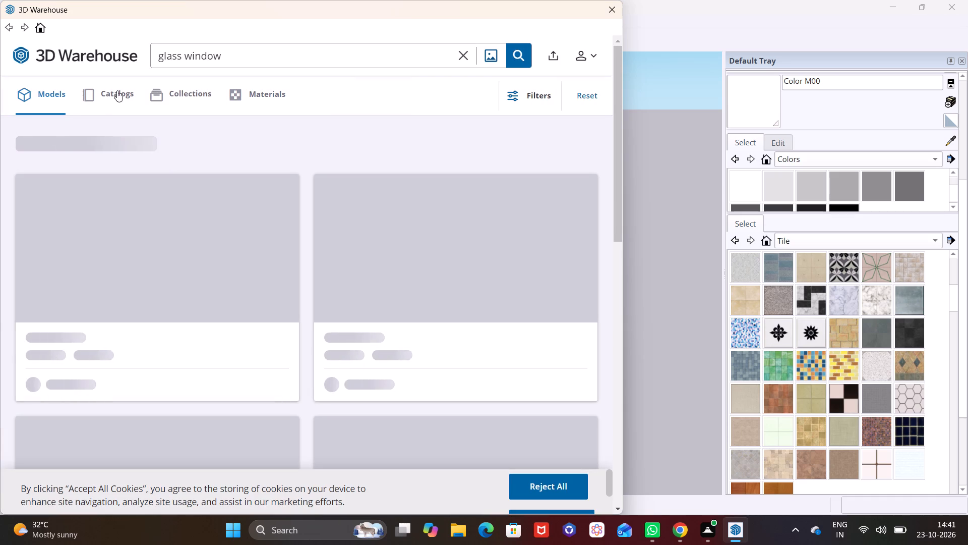
{"action": "left_click", "coordinate": [464, 51]}
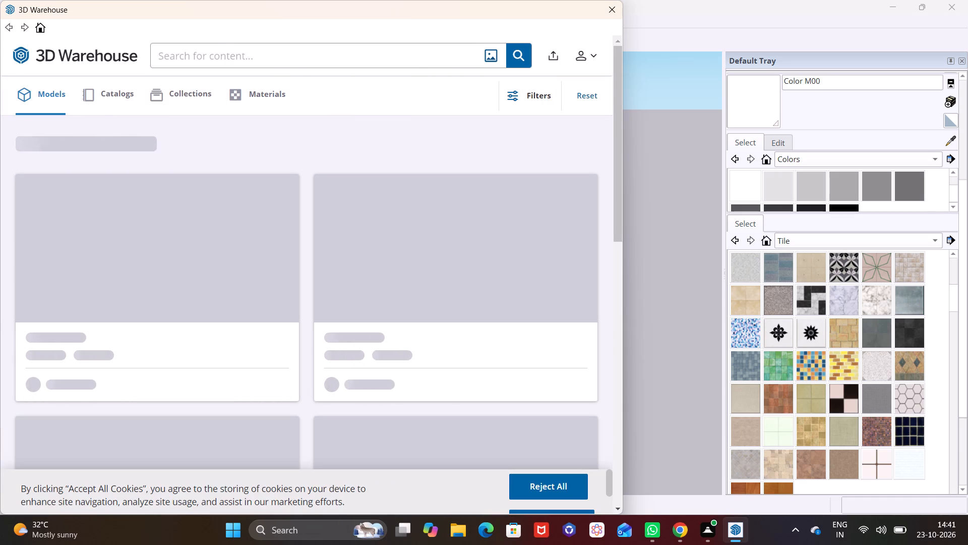
{"action": "type", "text": "GR"}
{"action": "key", "text": "i"}
{"action": "type", "text": "LL"}
{"action": "key", "text": "s"}
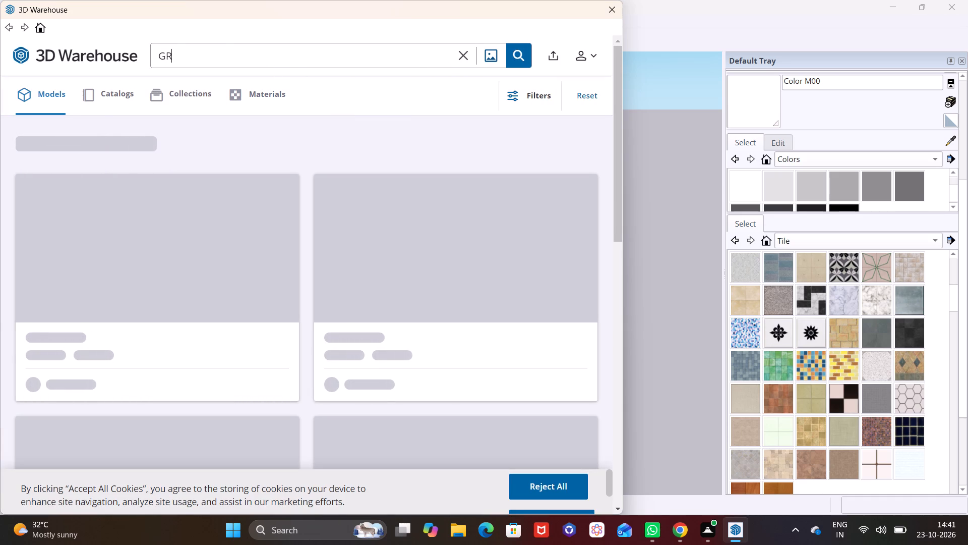
{"action": "key", "text": "Return"}
Look through the GRILLS model results for a fence-style grille that suits the house's boundary.
{"action": "left_click", "coordinate": [616, 507]}
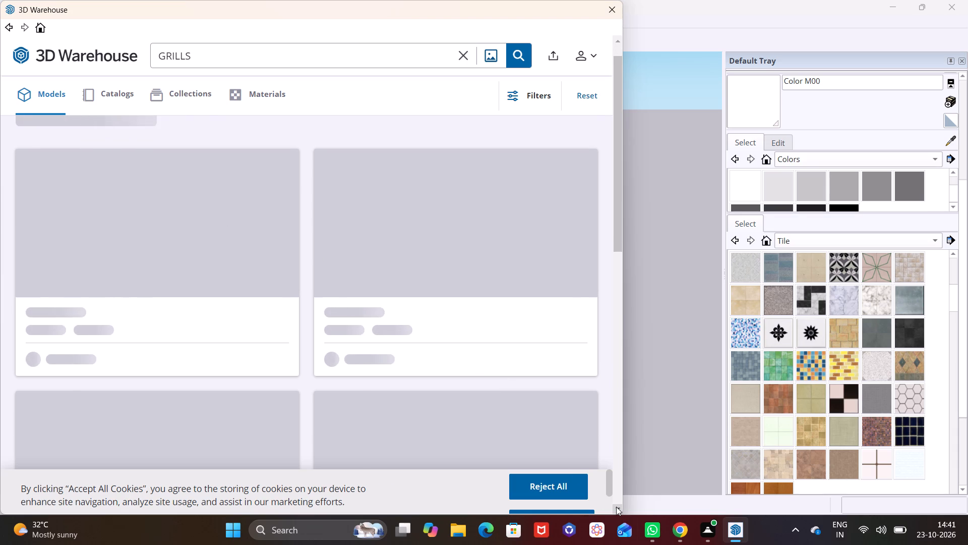
{"action": "left_click", "coordinate": [616, 507]}
{"action": "left_click", "coordinate": [616, 507]}
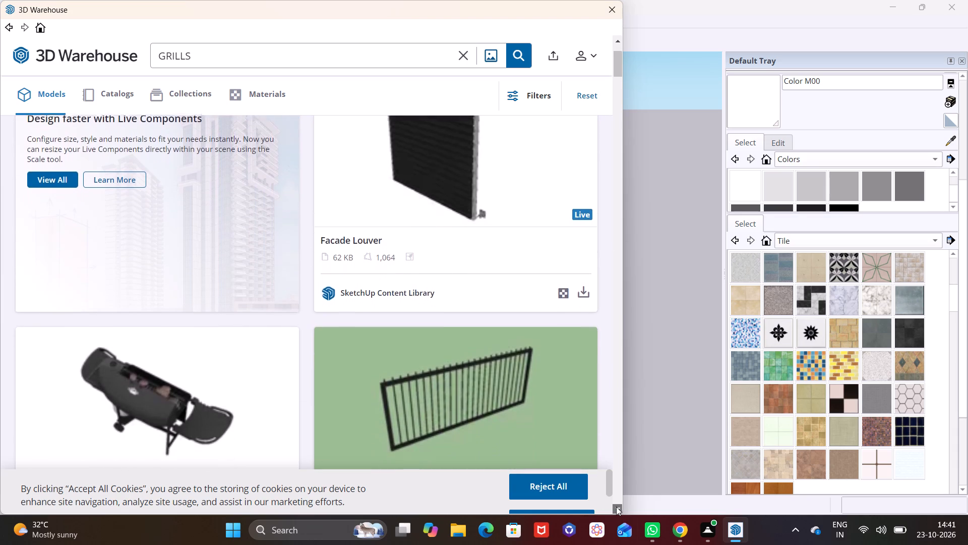
{"action": "left_click", "coordinate": [616, 507]}
{"action": "left_click", "coordinate": [616, 507]}
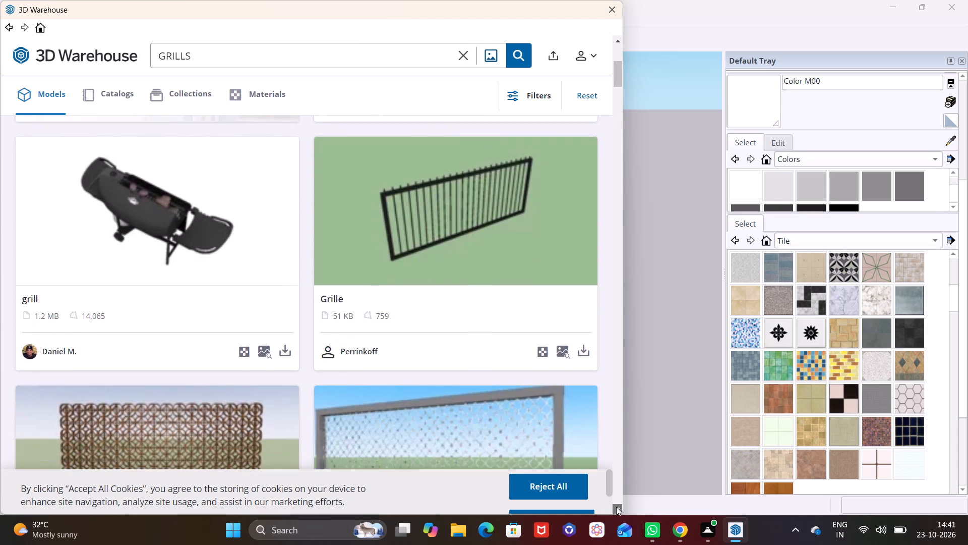
{"action": "left_click", "coordinate": [616, 507]}
{"action": "left_click", "coordinate": [616, 507]}
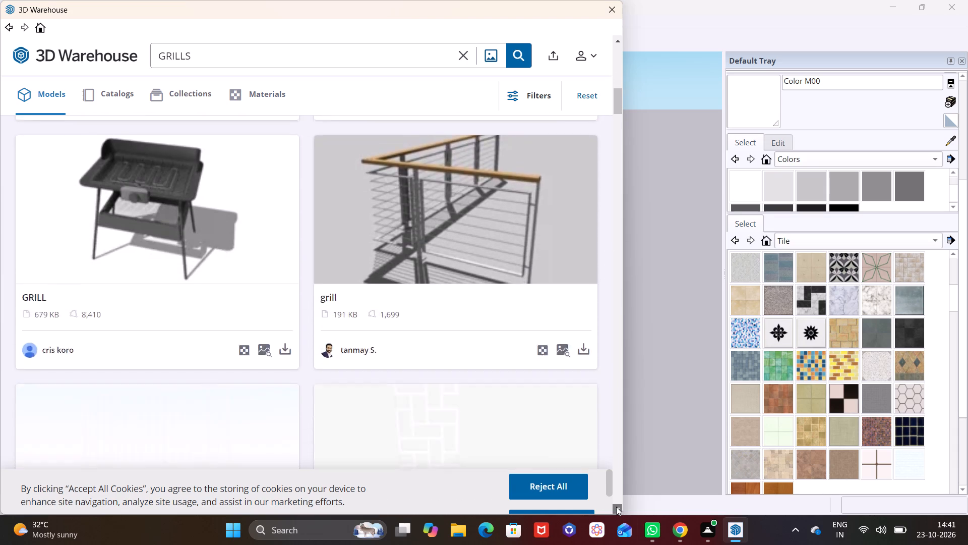
{"action": "left_click", "coordinate": [616, 507]}
{"action": "left_click", "coordinate": [616, 507]}
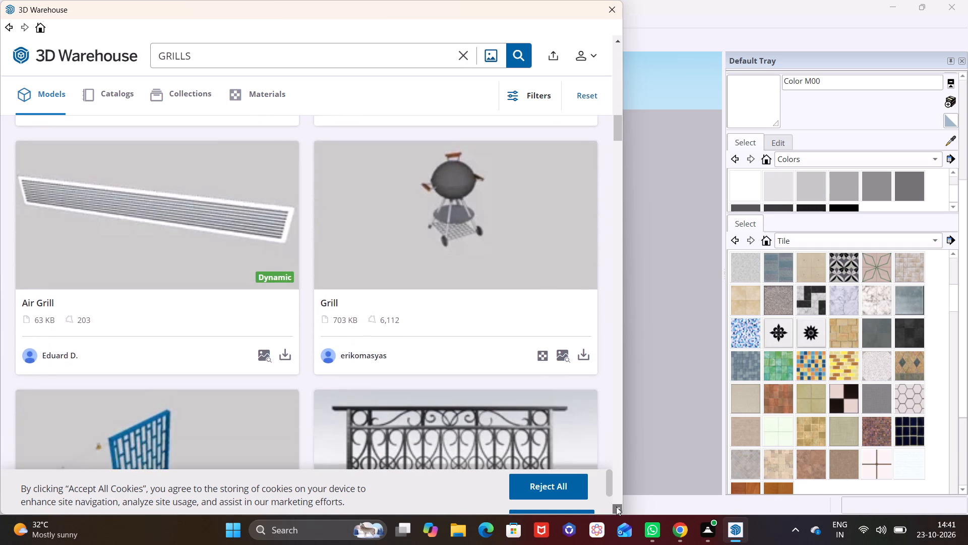
{"action": "left_click", "coordinate": [616, 507]}
{"action": "left_click", "coordinate": [616, 507]}
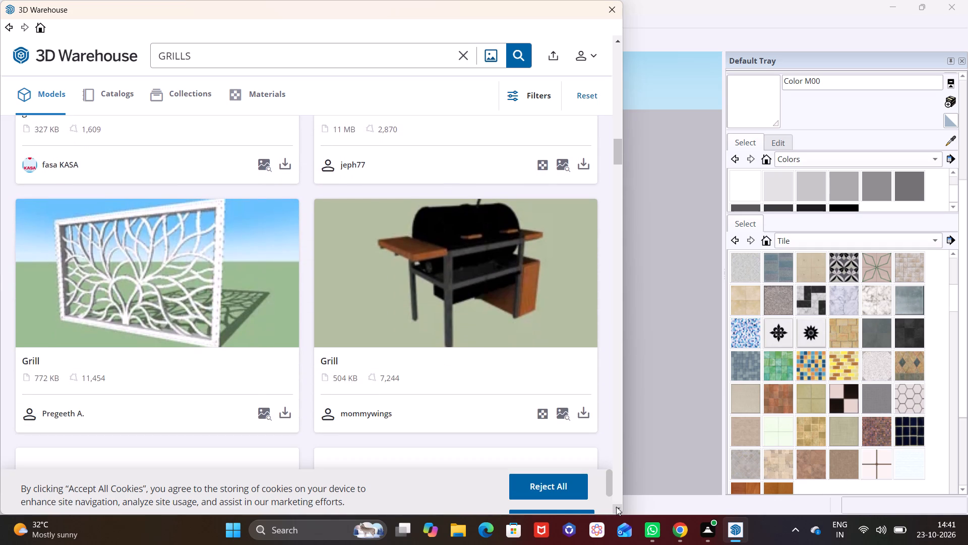
{"action": "left_click", "coordinate": [616, 507]}
{"action": "left_click", "coordinate": [616, 507]}
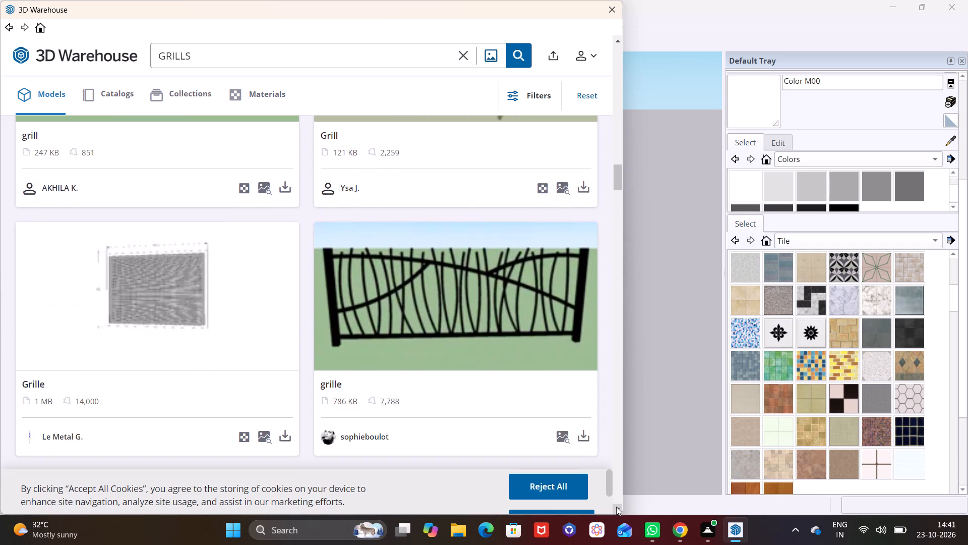
{"action": "left_click", "coordinate": [616, 507]}
{"action": "left_click", "coordinate": [616, 507]}
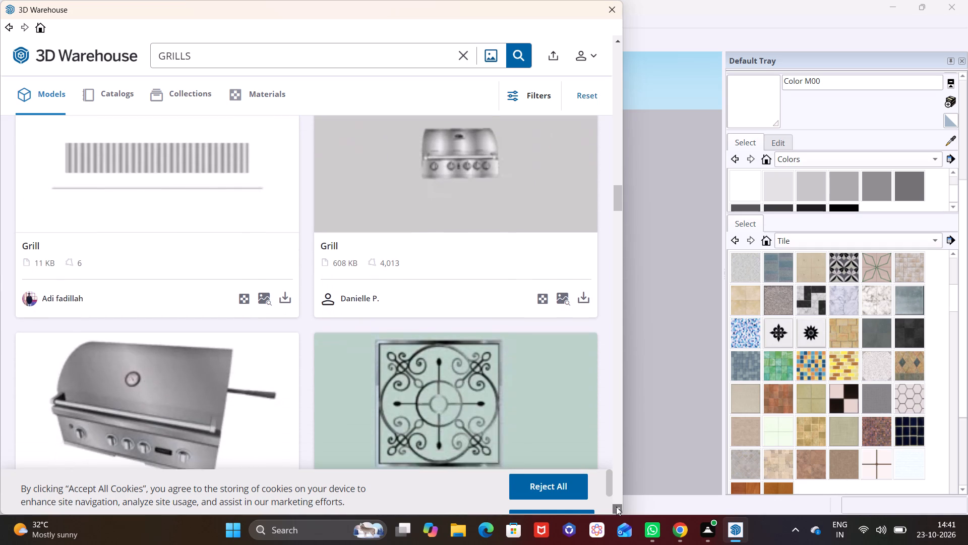
{"action": "left_click", "coordinate": [616, 507]}
{"action": "left_click", "coordinate": [616, 507]}
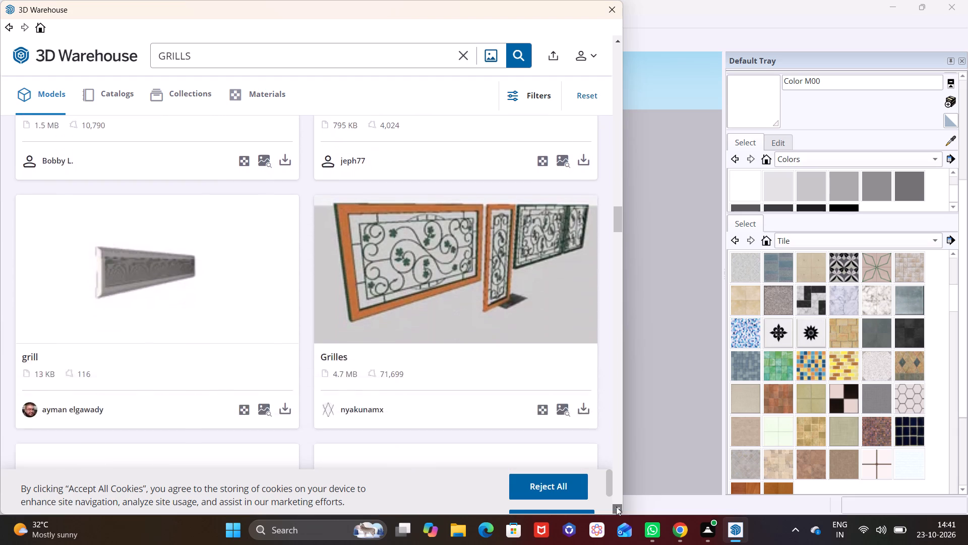
{"action": "left_click", "coordinate": [616, 507]}
{"action": "left_click", "coordinate": [616, 507]}
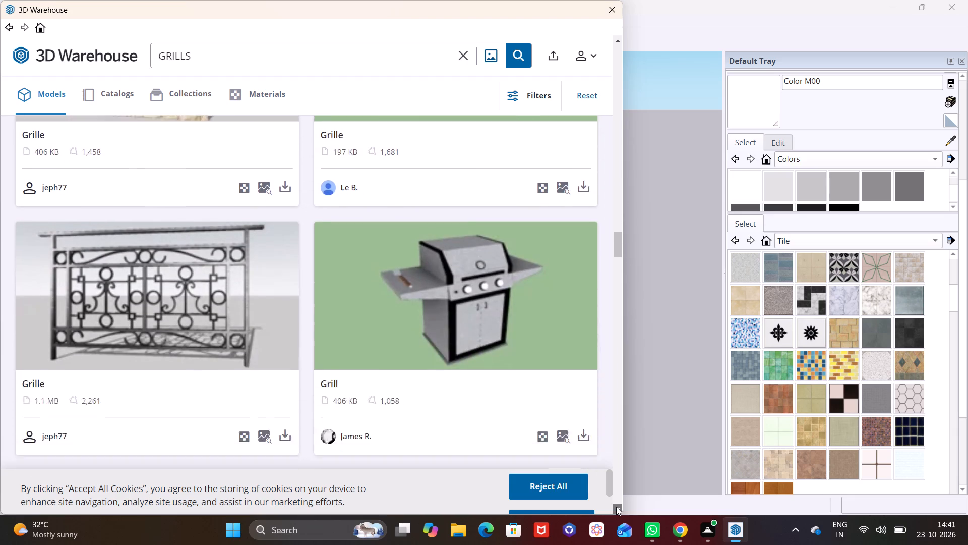
{"action": "left_click", "coordinate": [616, 507]}
{"action": "left_click", "coordinate": [616, 507]}
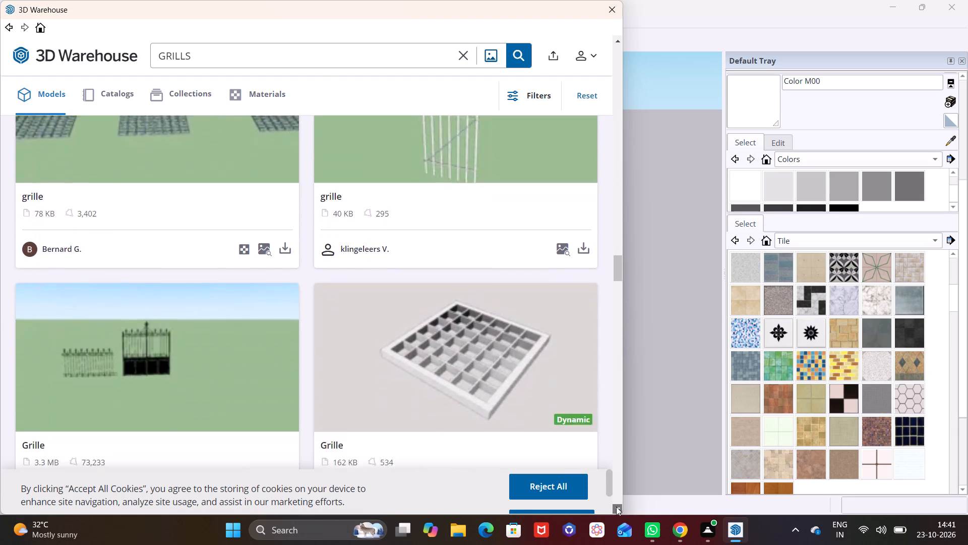
{"action": "left_click", "coordinate": [616, 507]}
{"action": "left_click", "coordinate": [616, 507]}
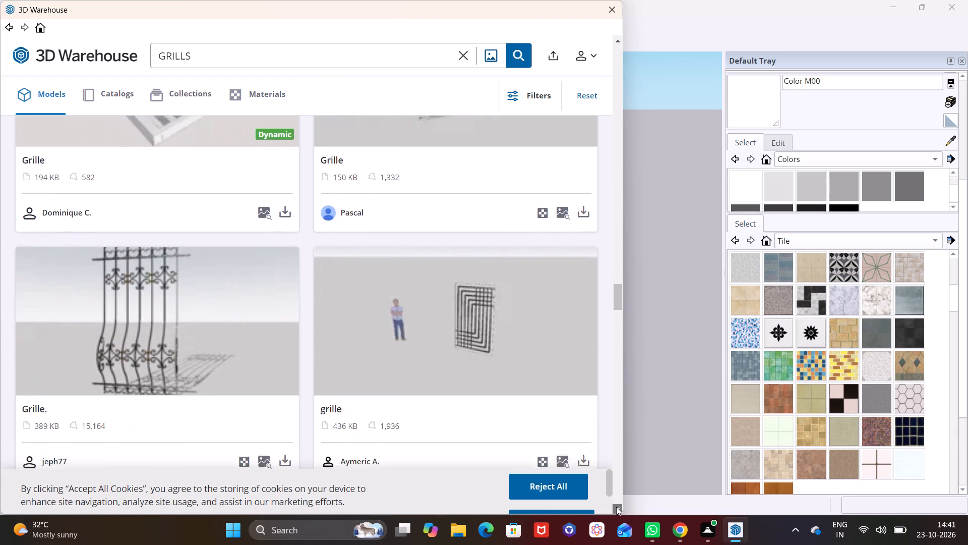
{"action": "left_click", "coordinate": [616, 507]}
{"action": "left_click", "coordinate": [616, 507]}
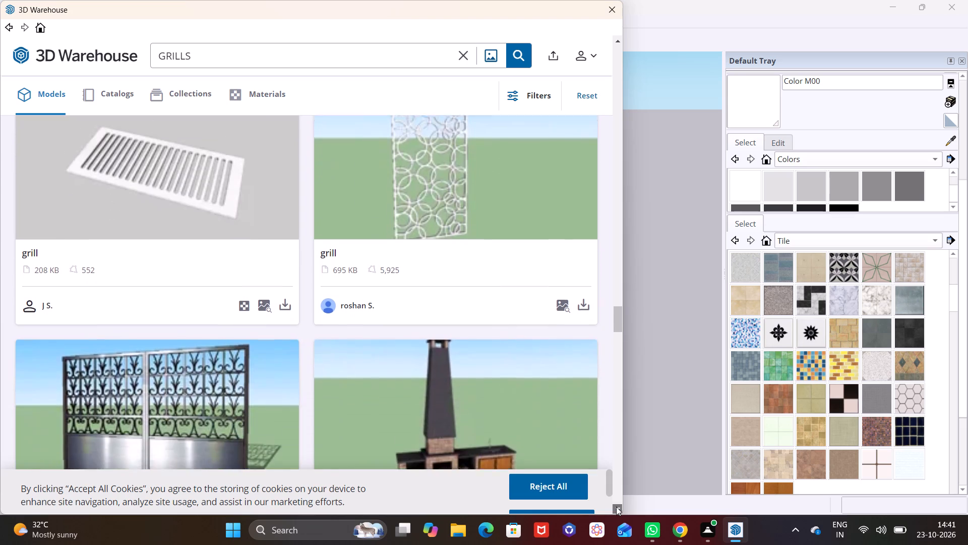
{"action": "left_click", "coordinate": [616, 507]}
{"action": "left_click", "coordinate": [616, 507]}
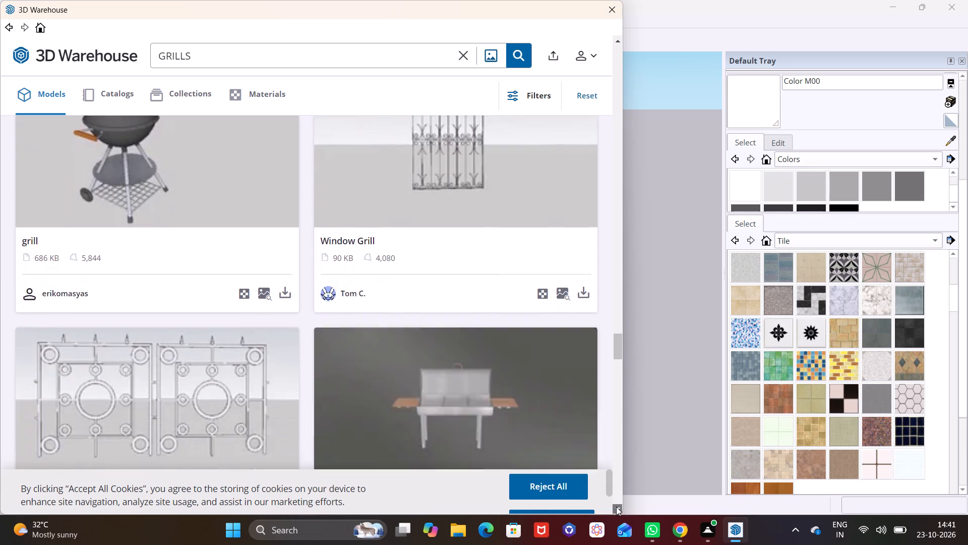
{"action": "left_click", "coordinate": [616, 507]}
{"action": "left_click", "coordinate": [616, 507]}
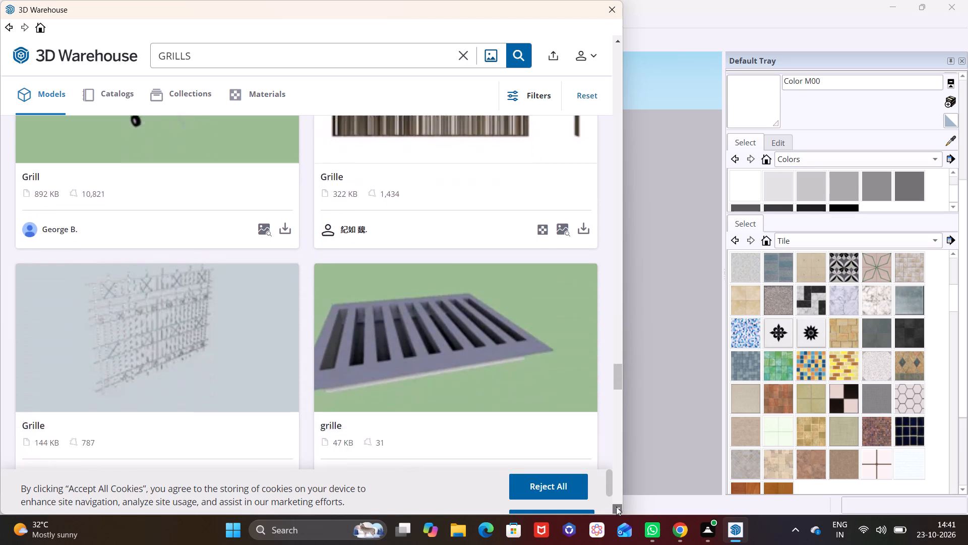
{"action": "left_click", "coordinate": [616, 507]}
{"action": "left_click", "coordinate": [616, 507]}
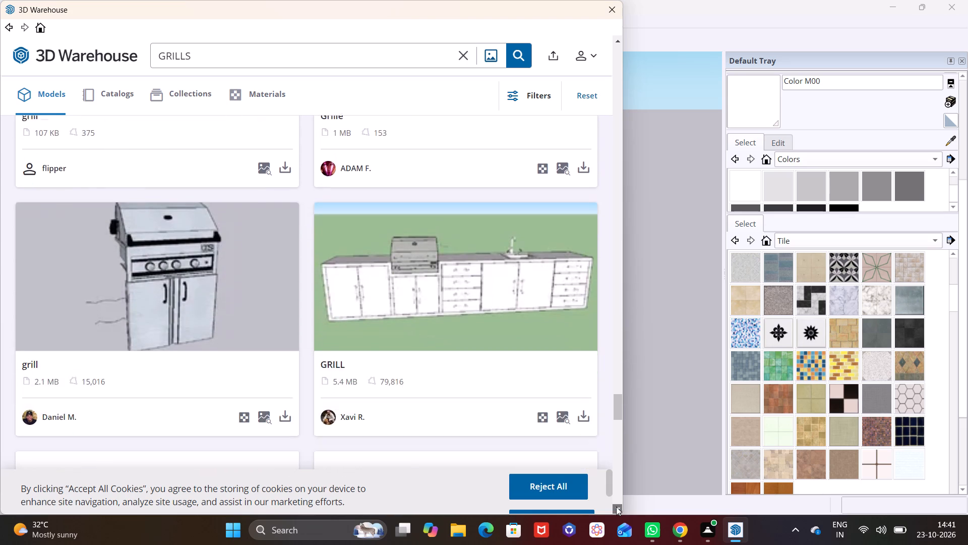
{"action": "left_click", "coordinate": [616, 507]}
{"action": "left_click", "coordinate": [616, 507]}
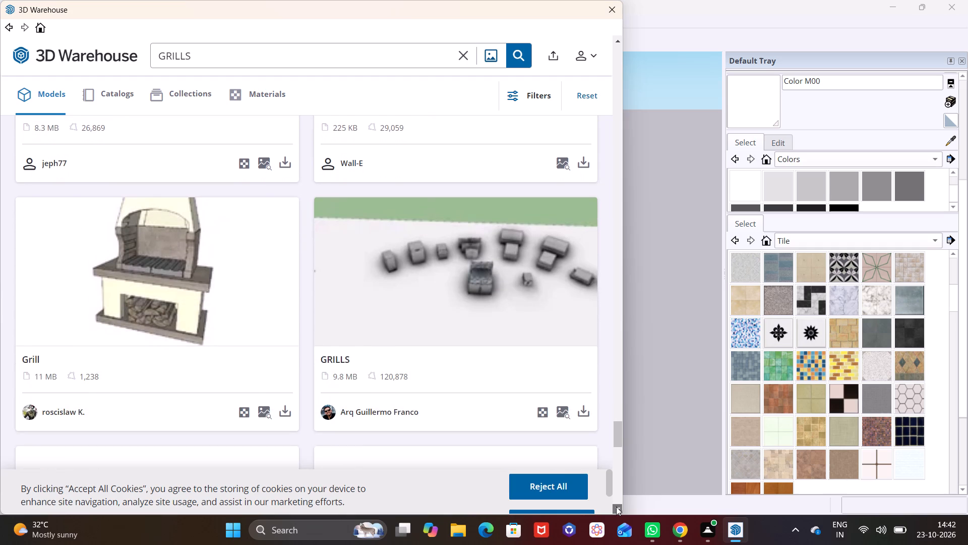
{"action": "left_click", "coordinate": [616, 507]}
{"action": "left_click", "coordinate": [616, 507]}
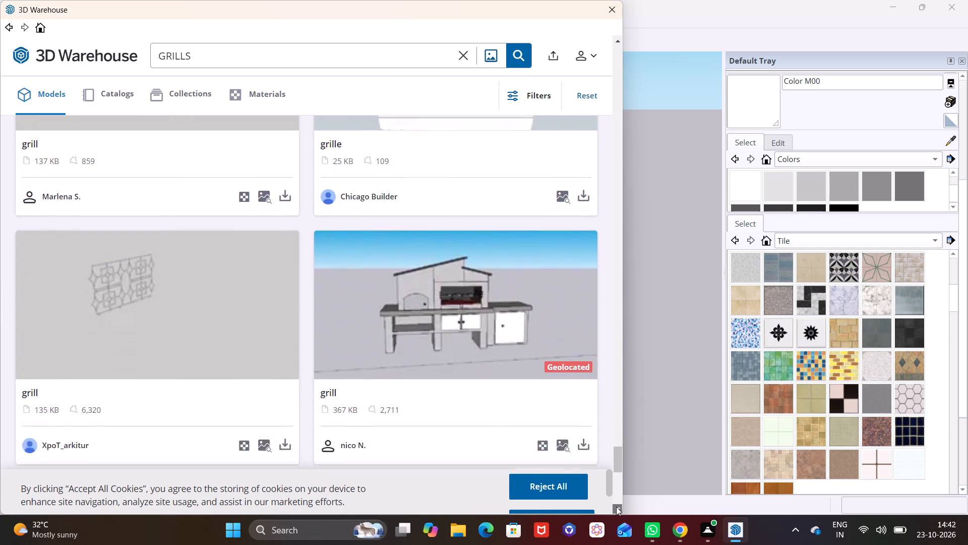
{"action": "left_click", "coordinate": [616, 507]}
{"action": "left_click", "coordinate": [616, 507]}
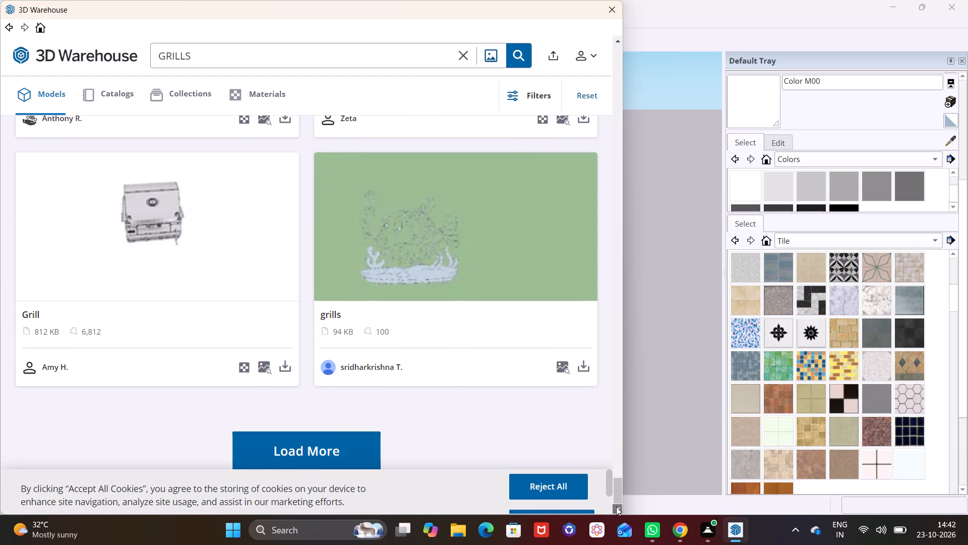
{"action": "left_click", "coordinate": [616, 507]}
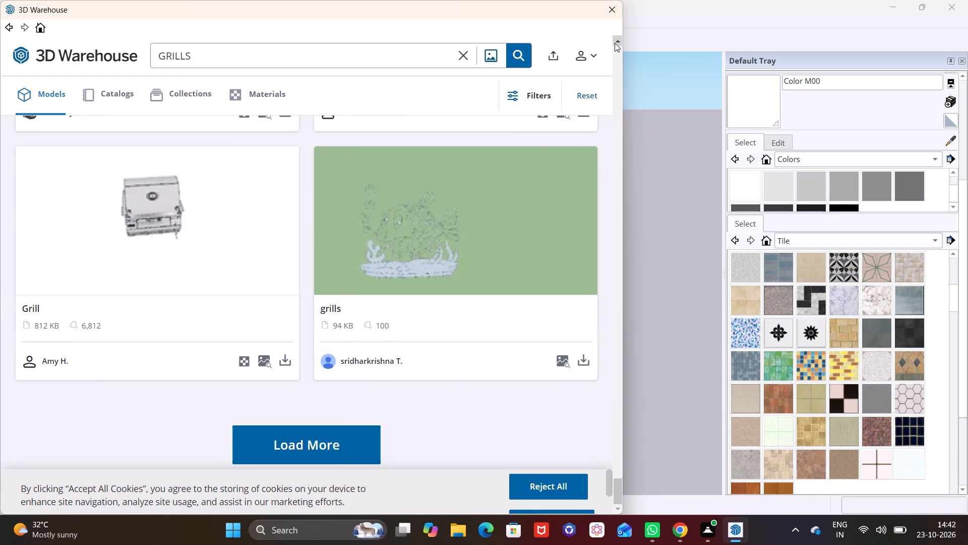
Load the 51 KB black vertical-bar "Grille" into the model and place it on the plinth in front of the ground-floor wall.
{"action": "left_click", "coordinate": [615, 43]}
{"action": "left_click", "coordinate": [615, 43]}
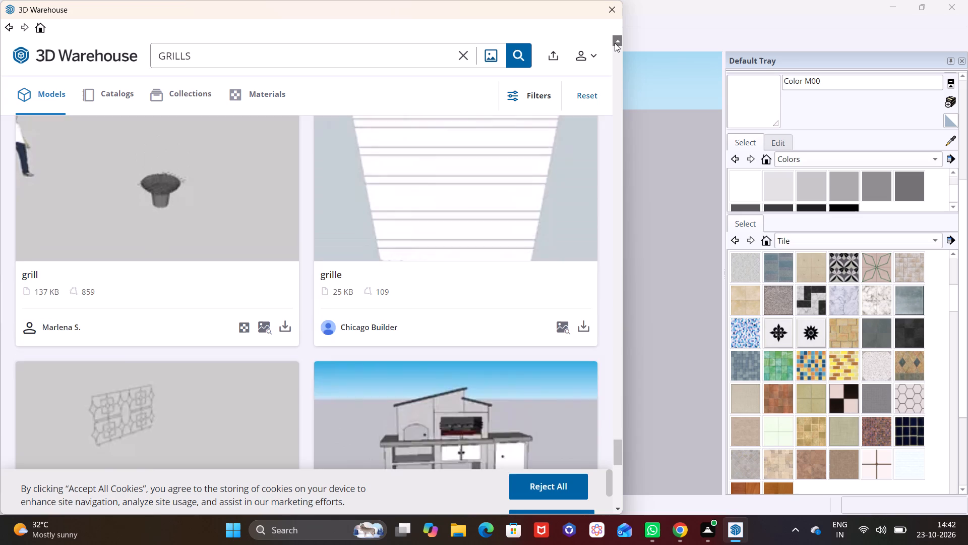
{"action": "left_click", "coordinate": [615, 43]}
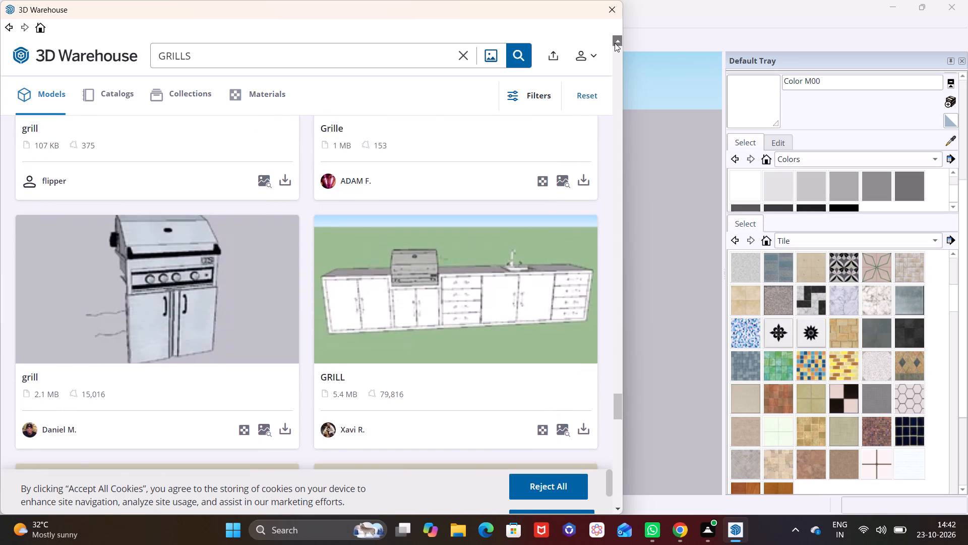
{"action": "left_click", "coordinate": [615, 43]}
{"action": "left_click", "coordinate": [615, 43]}
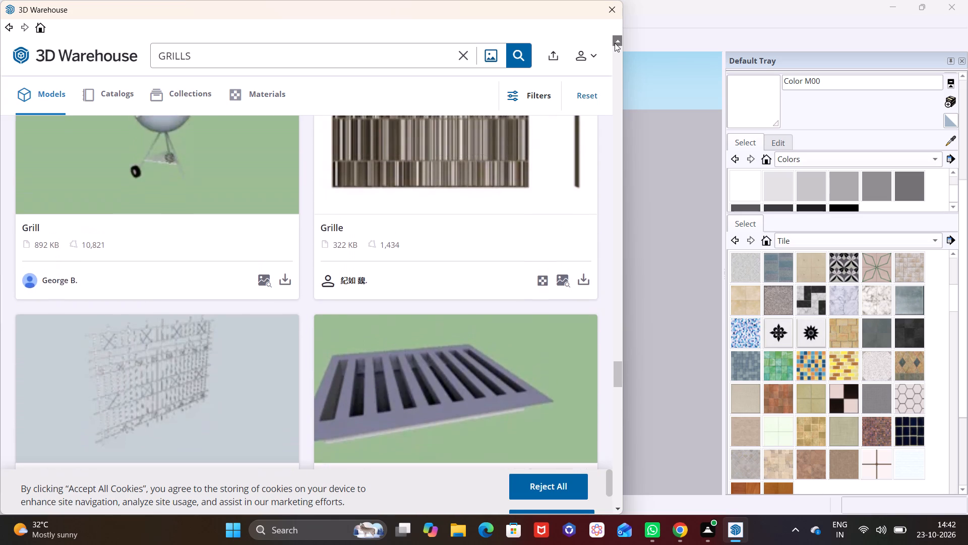
{"action": "left_click", "coordinate": [615, 43]}
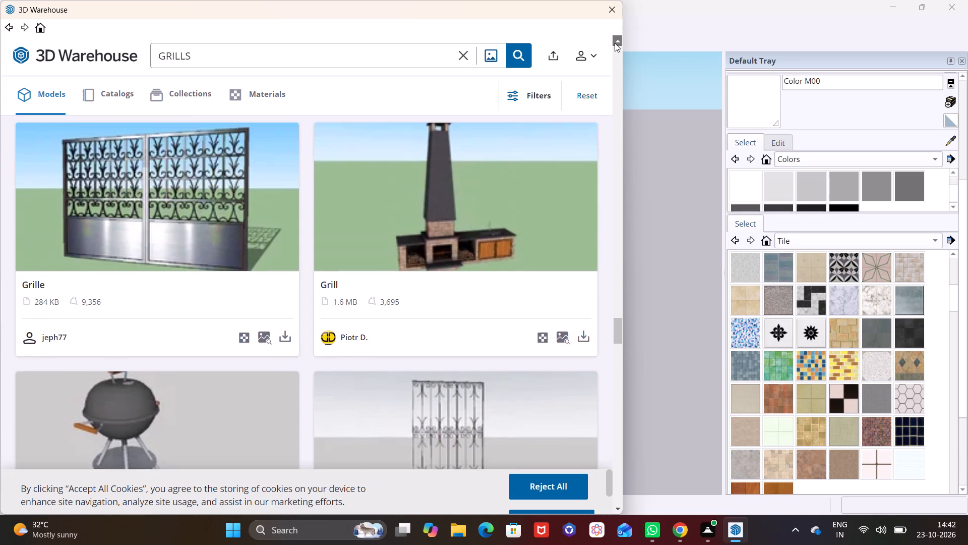
{"action": "left_click", "coordinate": [615, 42]}
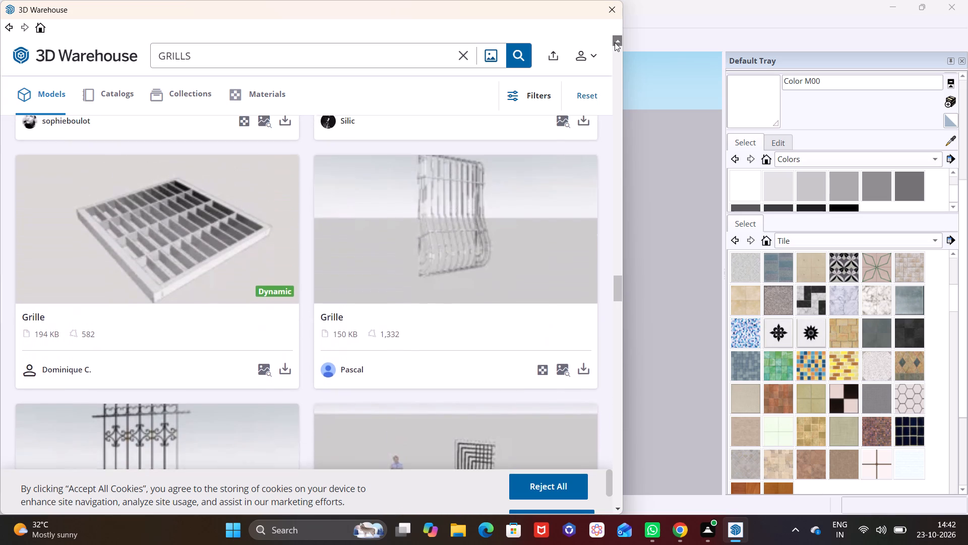
{"action": "left_click", "coordinate": [615, 42]}
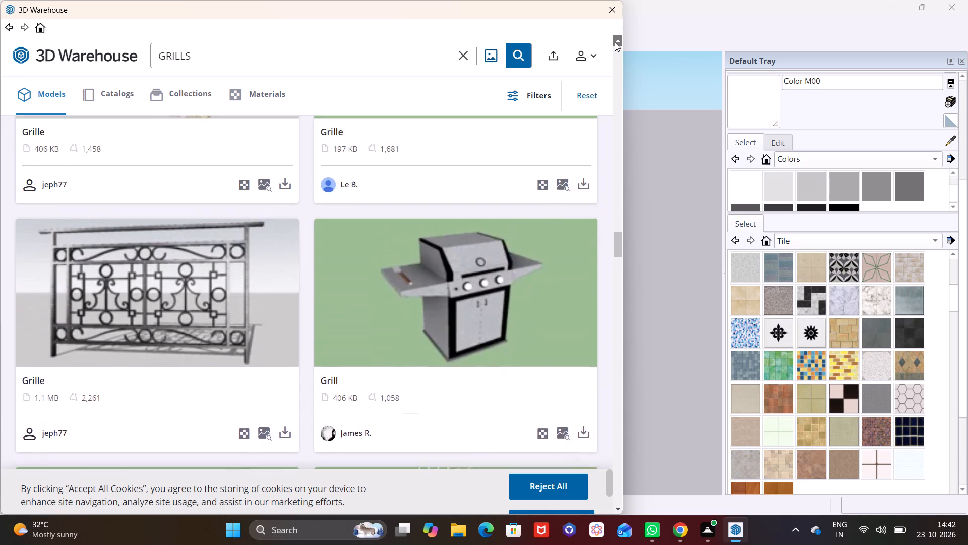
{"action": "left_click", "coordinate": [615, 42]}
{"action": "left_click", "coordinate": [615, 42]}
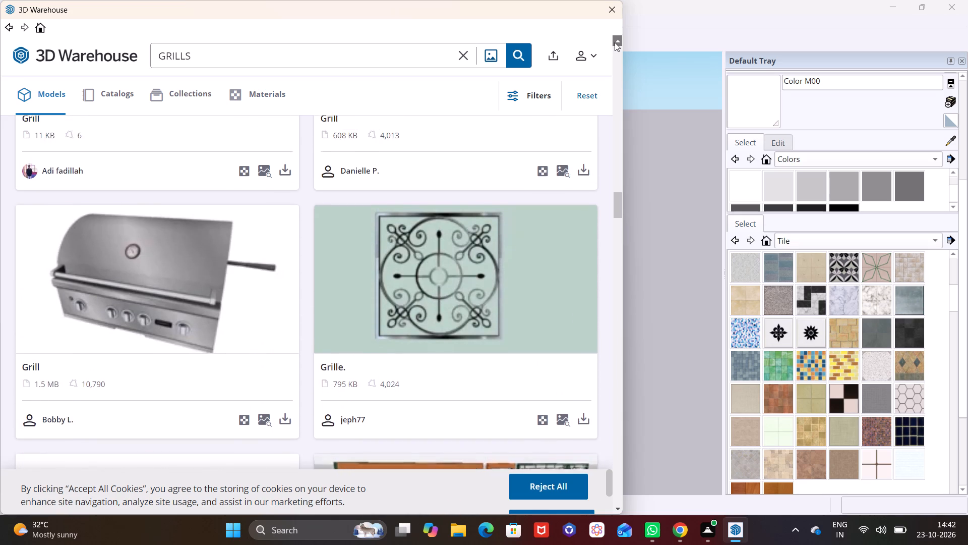
{"action": "left_click", "coordinate": [615, 42]}
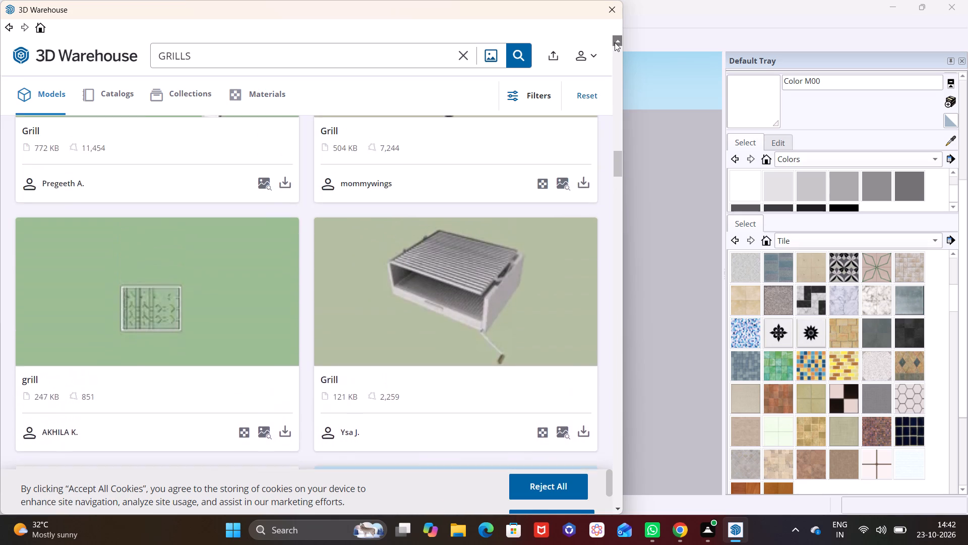
{"action": "left_click", "coordinate": [615, 42]}
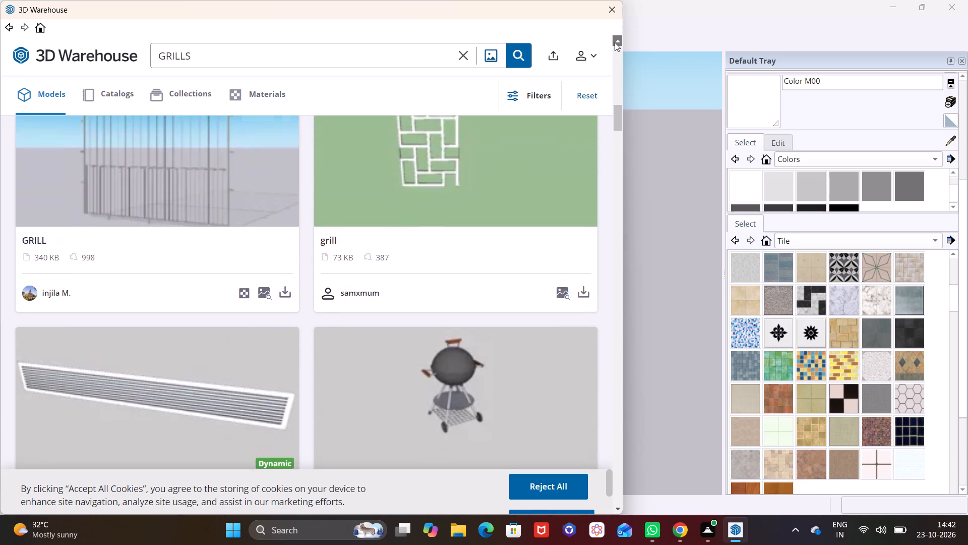
{"action": "left_click", "coordinate": [615, 42]}
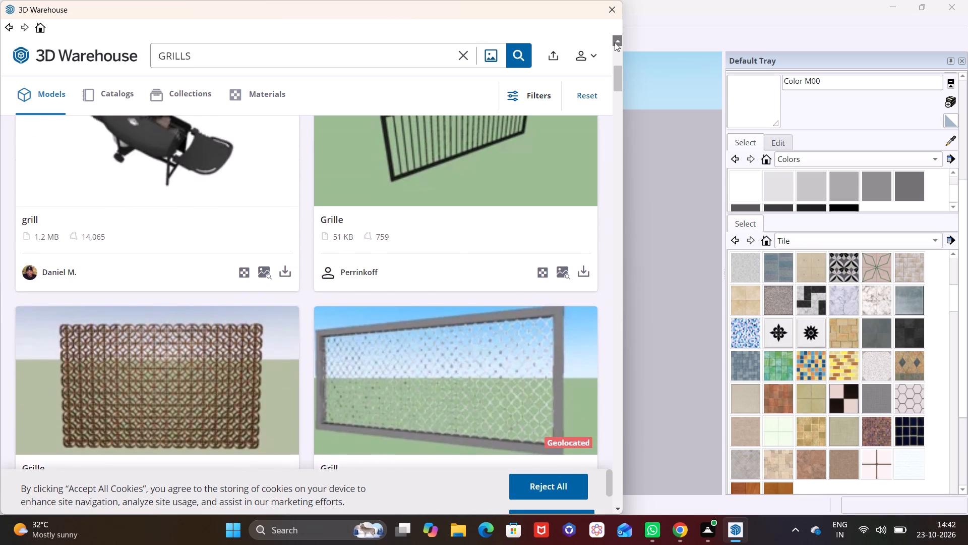
{"action": "left_click", "coordinate": [580, 404]}
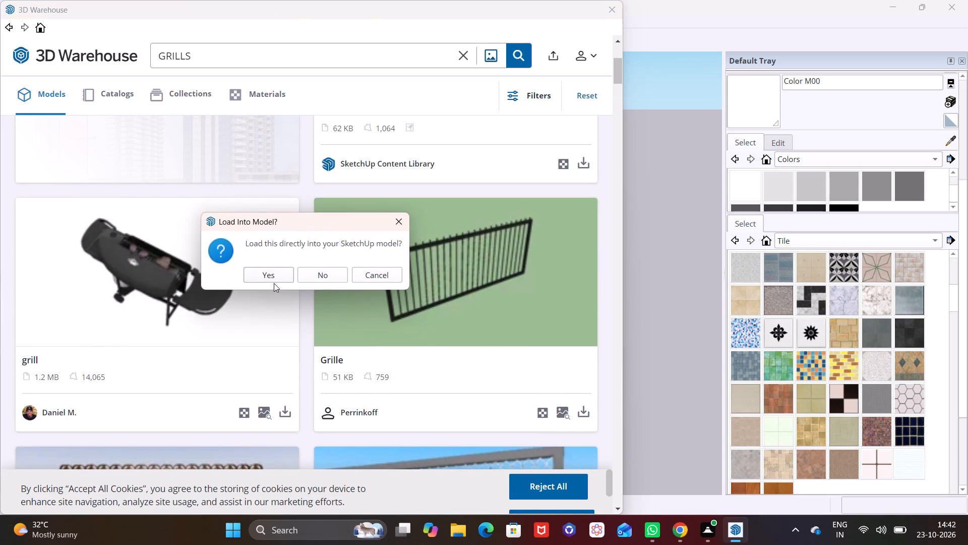
{"action": "left_click", "coordinate": [270, 276]}
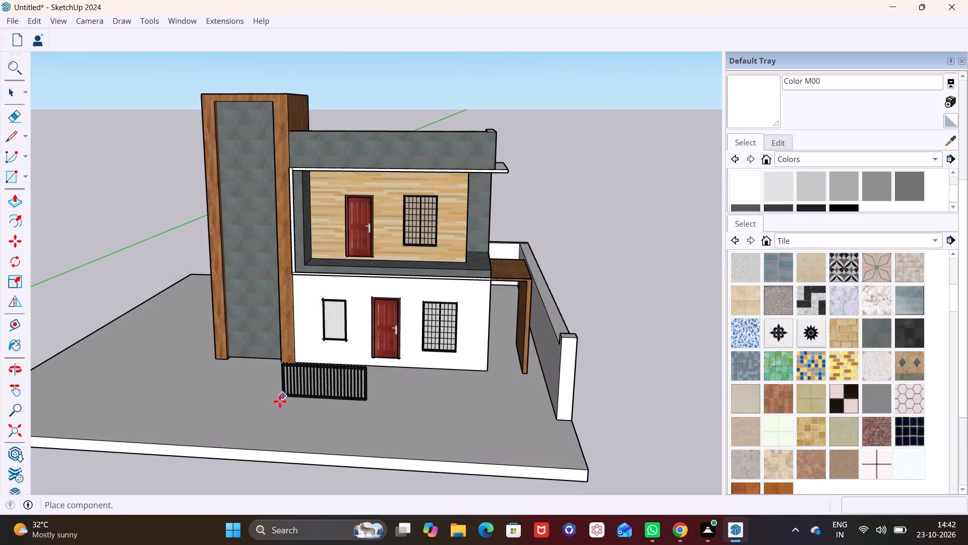
{"action": "left_click", "coordinate": [290, 395]}
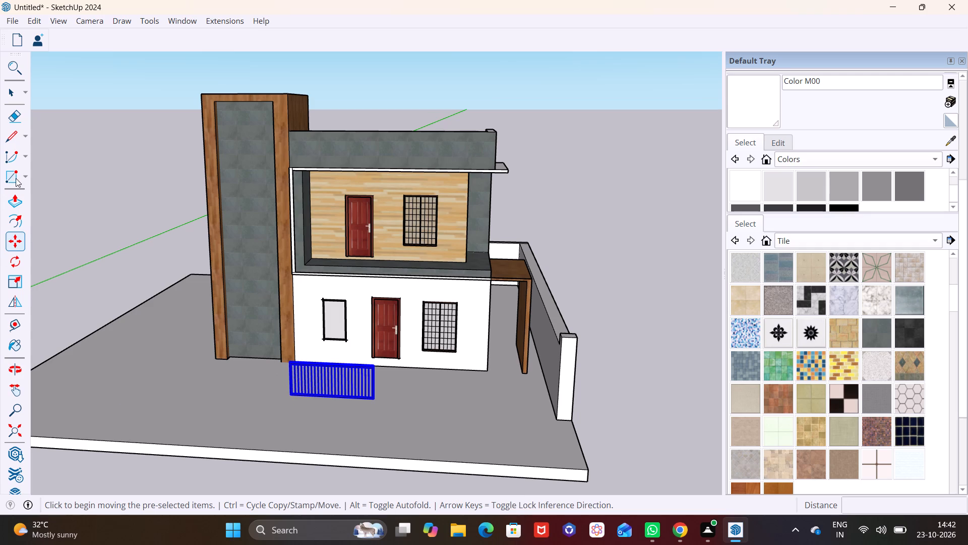
Draw a rectangle about 3' 6" by 9" on the plinth, starting at the base corner of the boundary wall's front pillar.
{"action": "left_click", "coordinate": [27, 169]}
{"action": "left_click", "coordinate": [36, 195]}
{"action": "middle_click_drag", "start_coordinate": [349, 360], "coordinate": [448, 381]}
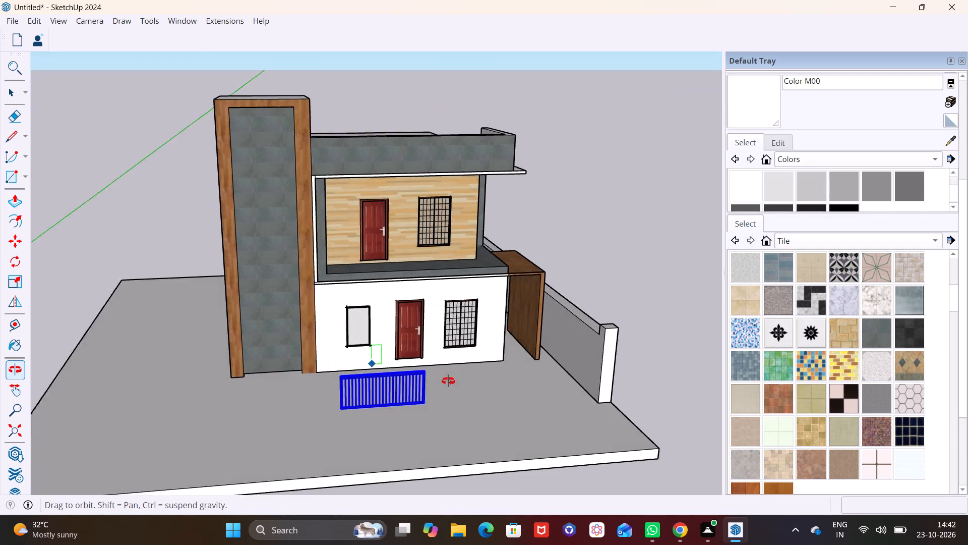
{"action": "middle_click_drag", "start_coordinate": [448, 381], "coordinate": [507, 384]}
{"action": "scroll", "coordinate": [626, 370], "scroll_direction": "up", "scroll_amount": 7}
{"action": "left_click", "coordinate": [609, 388]}
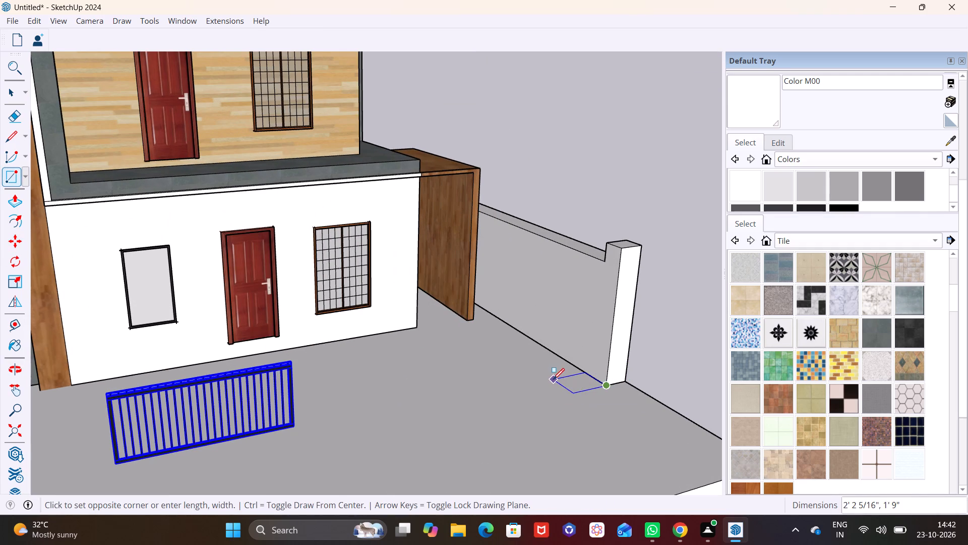
{"action": "scroll", "coordinate": [539, 388], "scroll_direction": "up", "scroll_amount": 3}
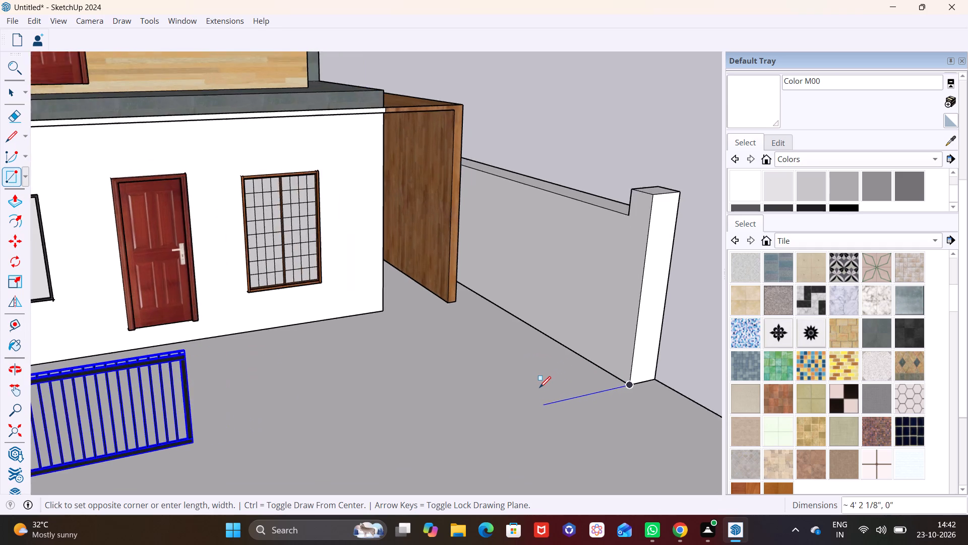
{"action": "scroll", "coordinate": [539, 388], "scroll_direction": "up", "scroll_amount": 4}
{"action": "left_click", "coordinate": [549, 397]}
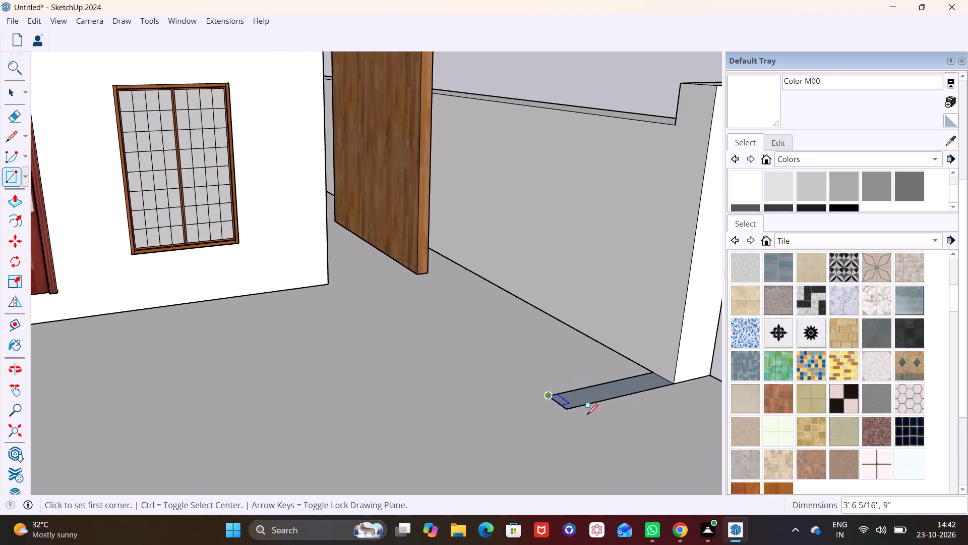
Push/Pull the new rectangle up about 1' 7" to start a low front wall beside the pillar.
{"action": "left_click", "coordinate": [7, 93]}
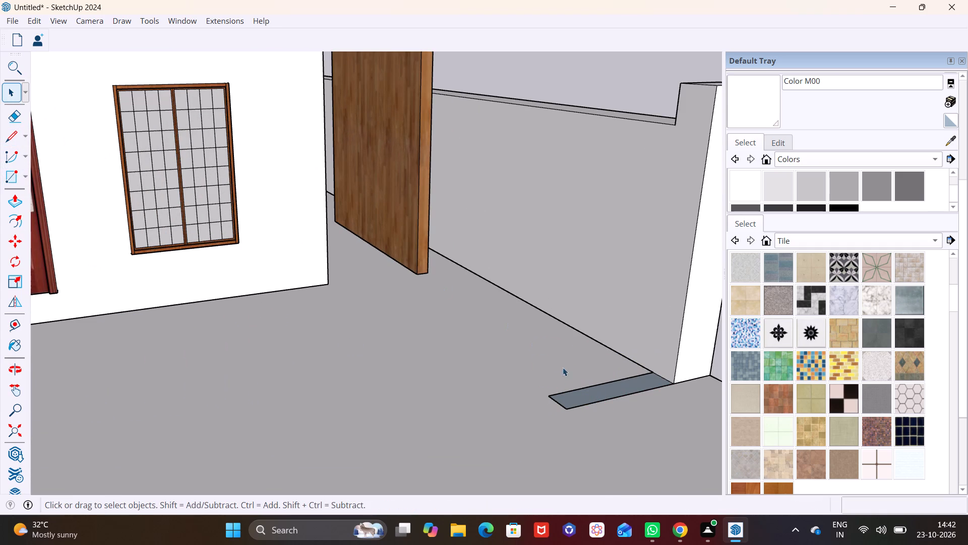
{"action": "left_click", "coordinate": [606, 393]}
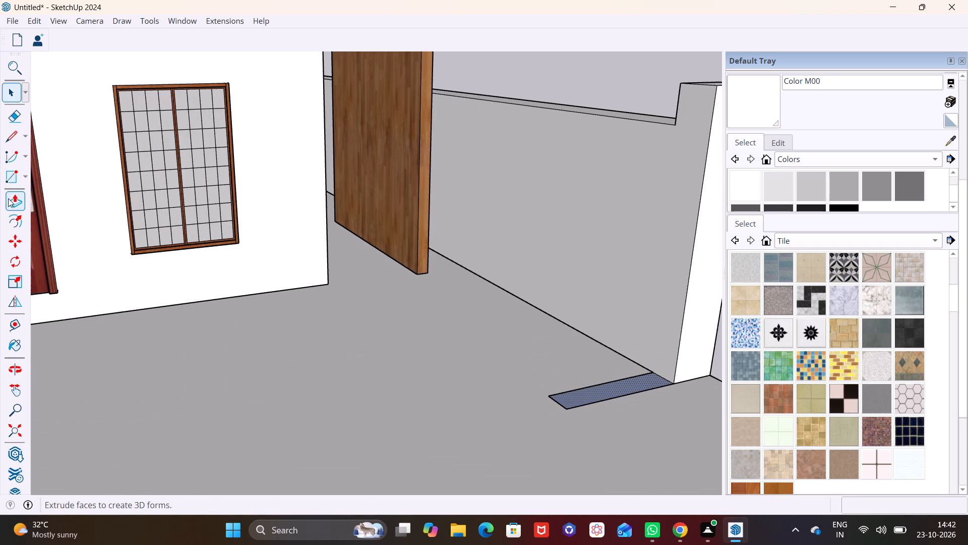
{"action": "left_click", "coordinate": [9, 197]}
{"action": "left_click", "coordinate": [626, 384]}
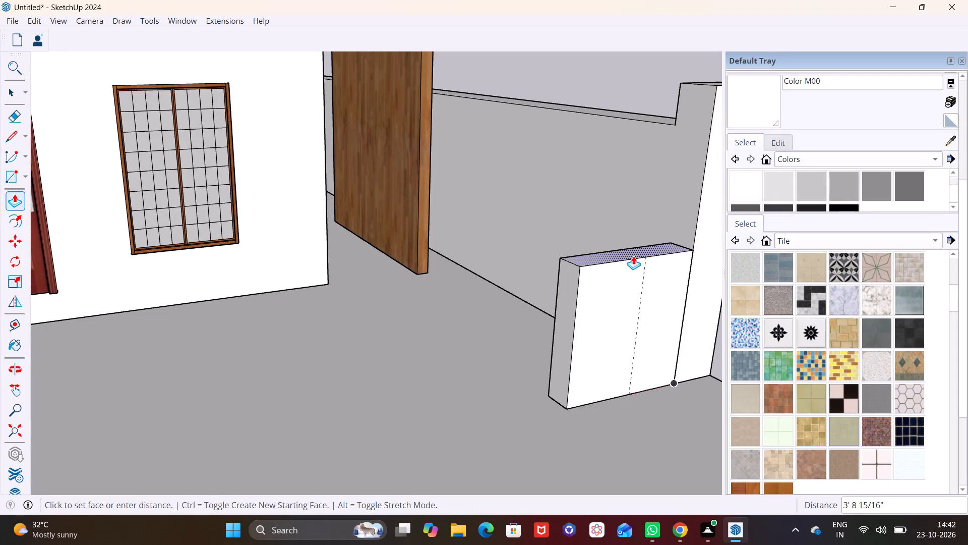
{"action": "left_click", "coordinate": [652, 341]}
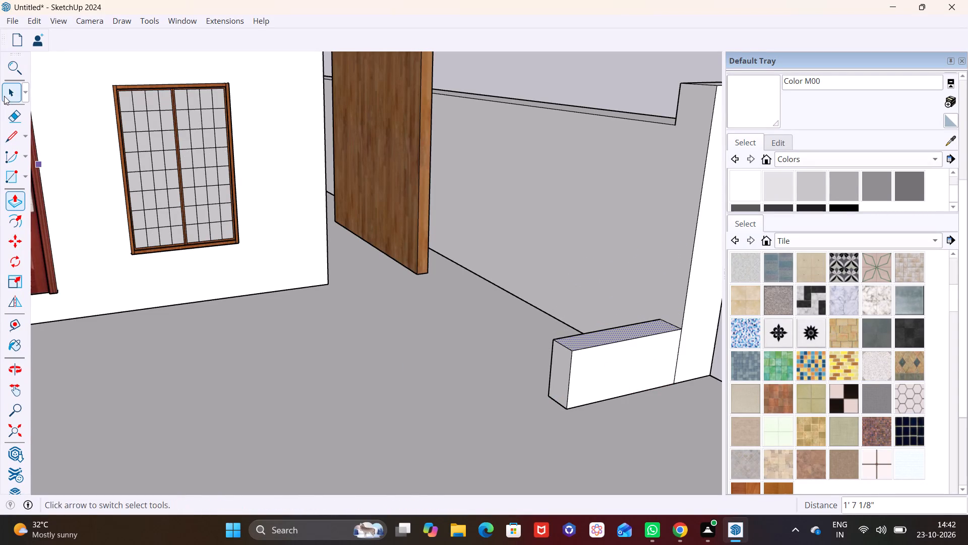
Push/Pull the low wall's end face about 18' 9" along the house front, parallel to the ground-floor wall.
{"action": "left_click", "coordinate": [4, 96]}
{"action": "left_click", "coordinate": [566, 365]}
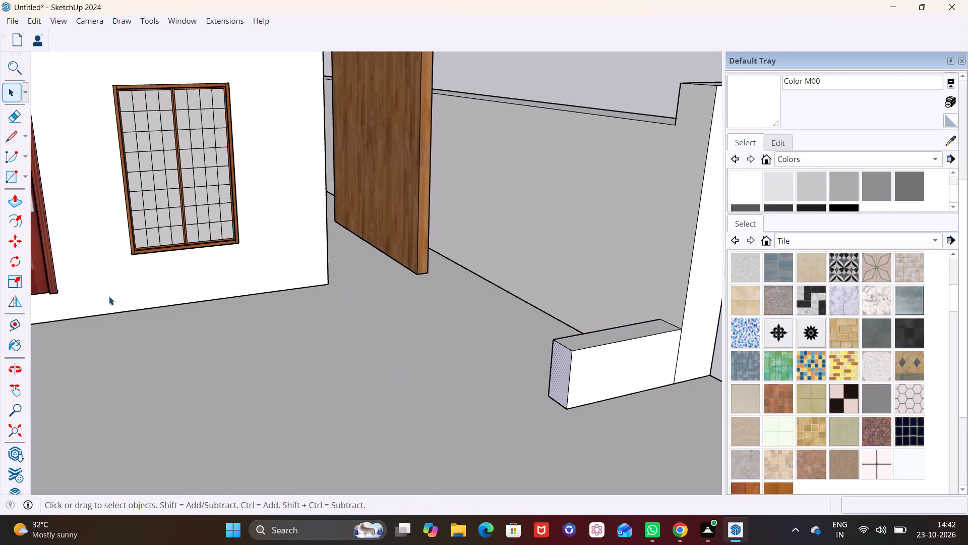
{"action": "left_click", "coordinate": [17, 199]}
{"action": "scroll", "coordinate": [172, 293], "scroll_direction": "down", "scroll_amount": 2}
{"action": "scroll", "coordinate": [207, 328], "scroll_direction": "down", "scroll_amount": 2}
{"action": "middle_click_drag", "start_coordinate": [212, 330], "coordinate": [251, 308]}
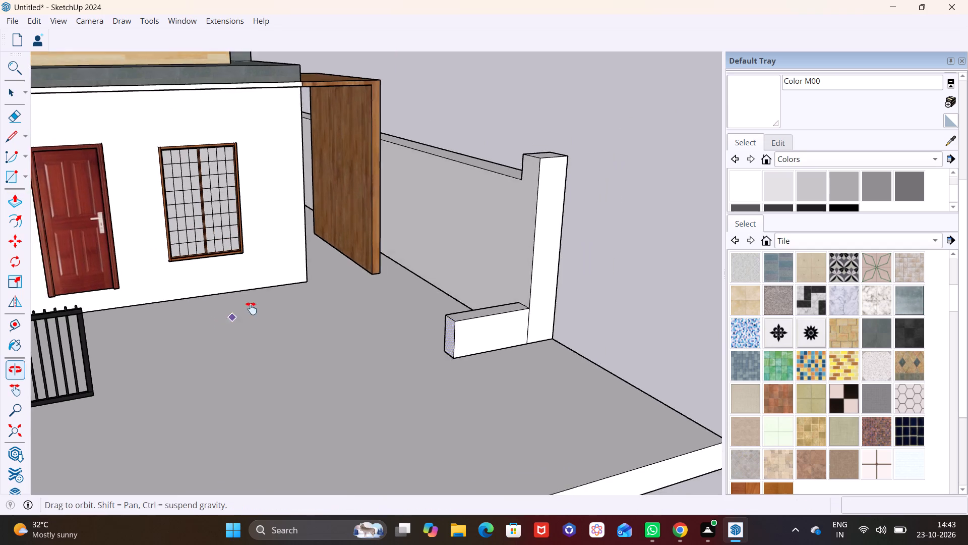
{"action": "middle_click_drag", "start_coordinate": [251, 308], "coordinate": [361, 304]}
{"action": "left_click", "coordinate": [595, 321]}
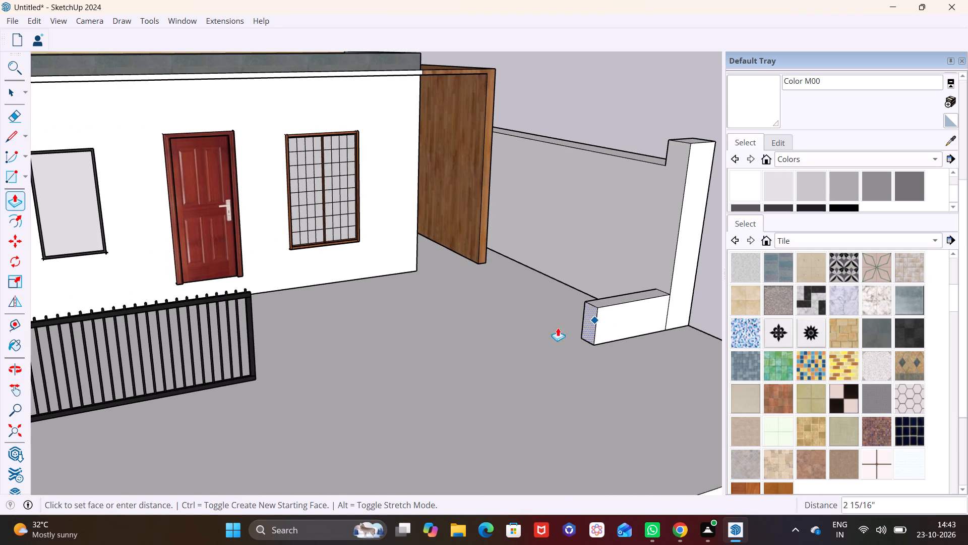
{"action": "scroll", "coordinate": [399, 370], "scroll_direction": "down", "scroll_amount": 5}
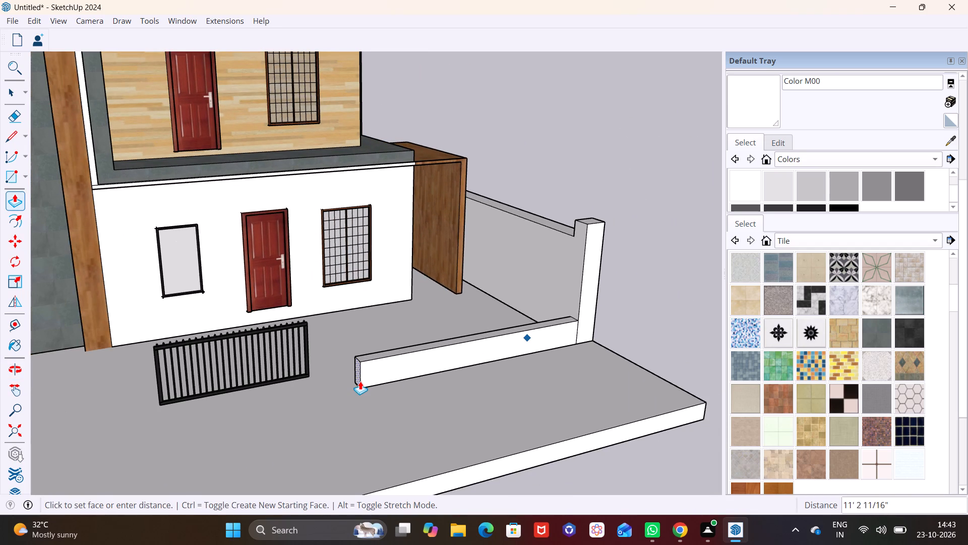
{"action": "middle_click_drag", "start_coordinate": [360, 381], "coordinate": [217, 363]}
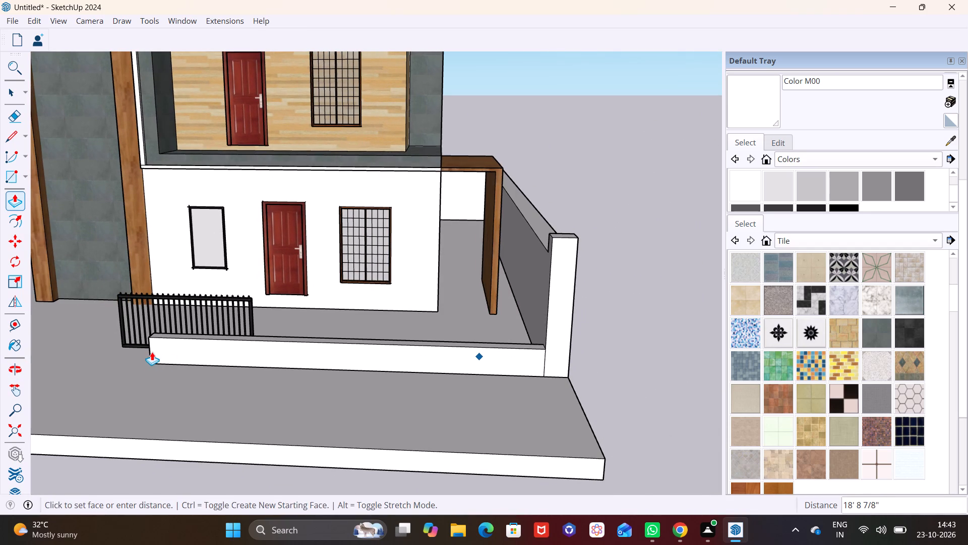
{"action": "left_click", "coordinate": [152, 352]}
Extend the low front wall's free end by about another 2' 10" past the black grille.
{"action": "middle_click_drag", "start_coordinate": [282, 399], "coordinate": [467, 428], "text": "shift"}
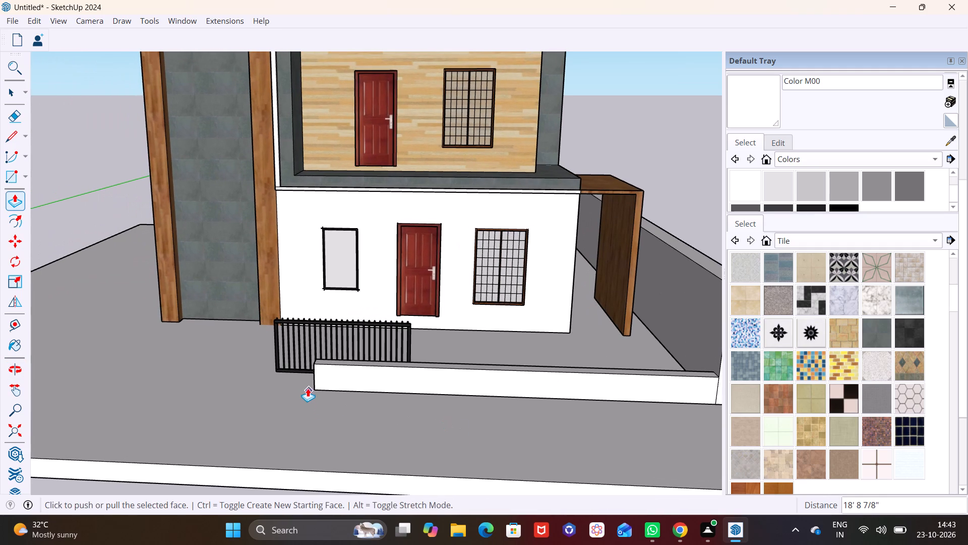
{"action": "middle_click_drag", "start_coordinate": [295, 379], "coordinate": [464, 375]}
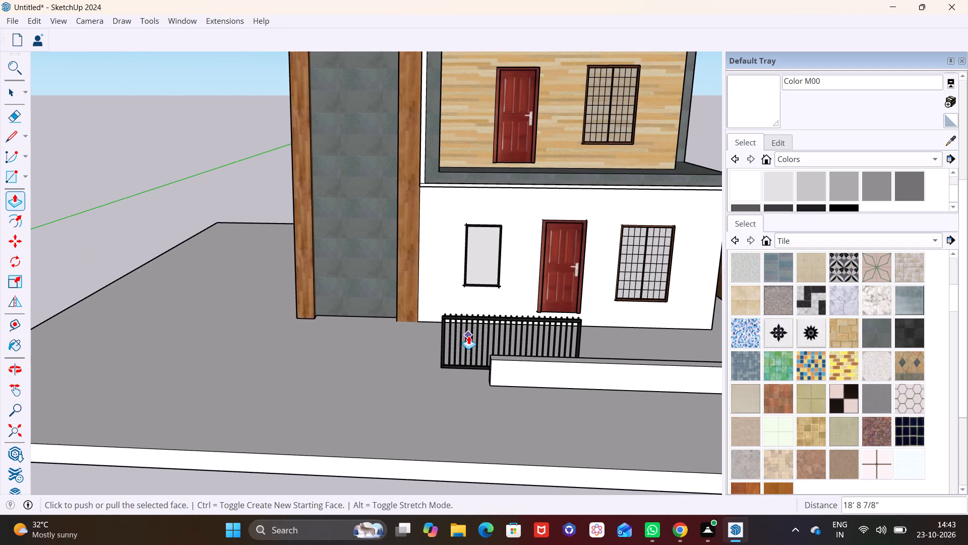
{"action": "scroll", "coordinate": [194, 341], "scroll_direction": "down", "scroll_amount": 4}
{"action": "middle_click_drag", "start_coordinate": [238, 375], "coordinate": [125, 381], "text": "shift"}
{"action": "scroll", "coordinate": [290, 369], "scroll_direction": "up", "scroll_amount": 6}
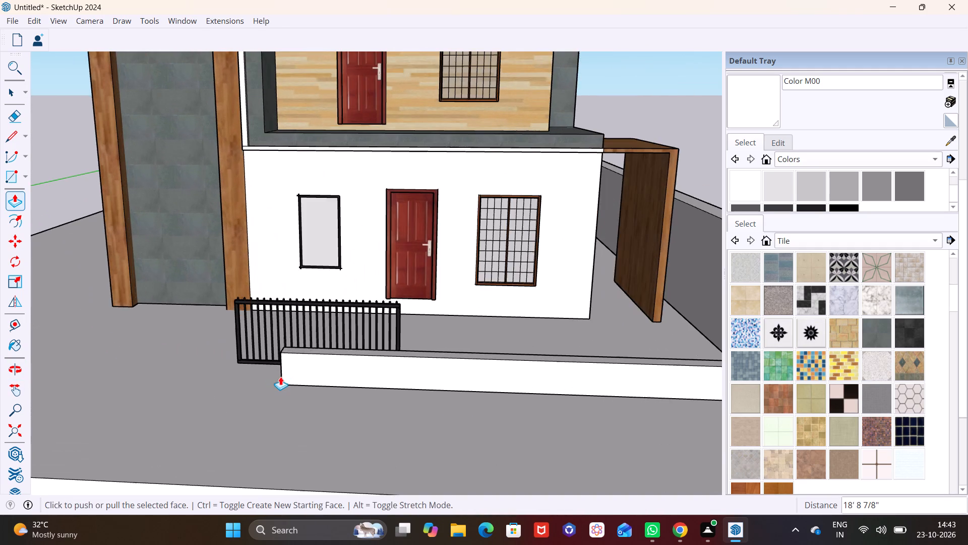
{"action": "middle_click_drag", "start_coordinate": [280, 376], "coordinate": [452, 414]}
{"action": "left_click", "coordinate": [463, 396]}
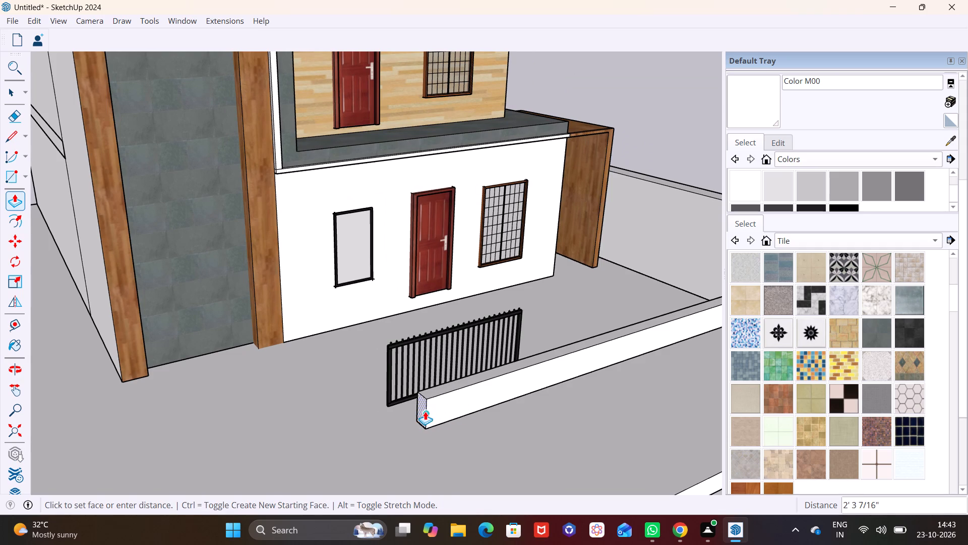
{"action": "left_click", "coordinate": [415, 415]}
Examine the low front wall's length and alignment against the house front, grille and plinth.
{"action": "scroll", "coordinate": [474, 423], "scroll_direction": "down", "scroll_amount": 7}
{"action": "middle_click_drag", "start_coordinate": [437, 363], "coordinate": [372, 289]}
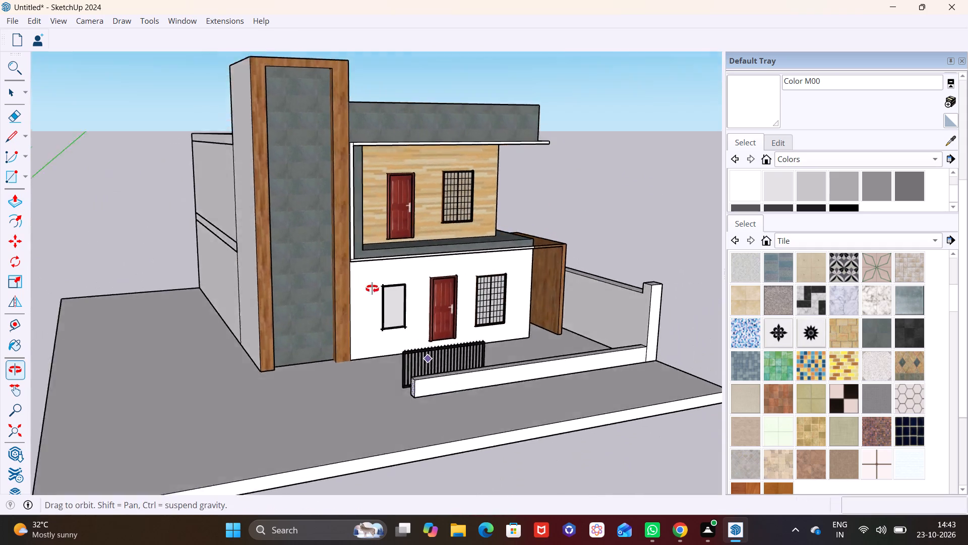
{"action": "middle_click_drag", "start_coordinate": [372, 289], "coordinate": [365, 283]}
{"action": "scroll", "coordinate": [529, 354], "scroll_direction": "down", "scroll_amount": 2}
{"action": "middle_click_drag", "start_coordinate": [511, 369], "coordinate": [397, 451], "text": "shift"}
{"action": "middle_click_drag", "start_coordinate": [417, 452], "coordinate": [383, 436]}
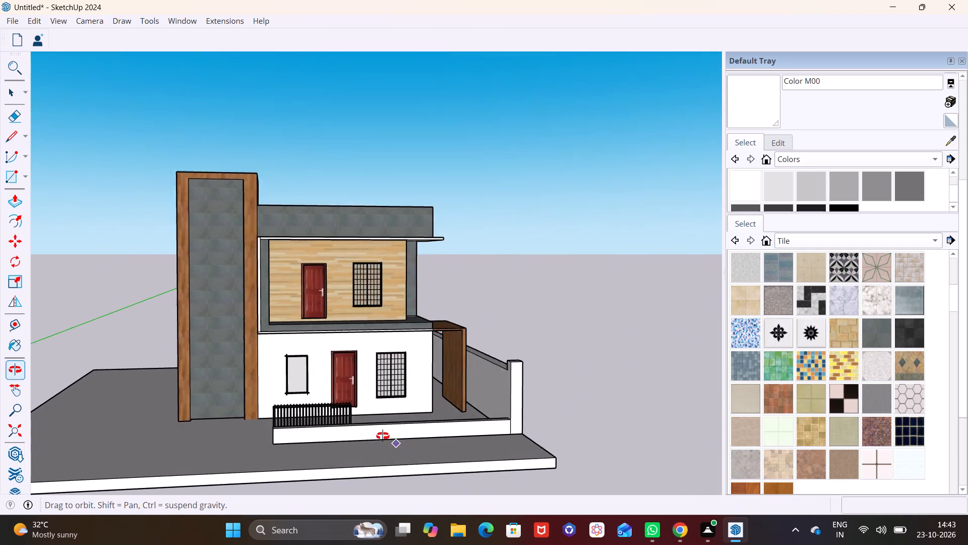
{"action": "middle_click_drag", "start_coordinate": [383, 436], "coordinate": [380, 446]}
{"action": "scroll", "coordinate": [333, 412], "scroll_direction": "up", "scroll_amount": 8}
{"action": "middle_click_drag", "start_coordinate": [314, 421], "coordinate": [306, 458]}
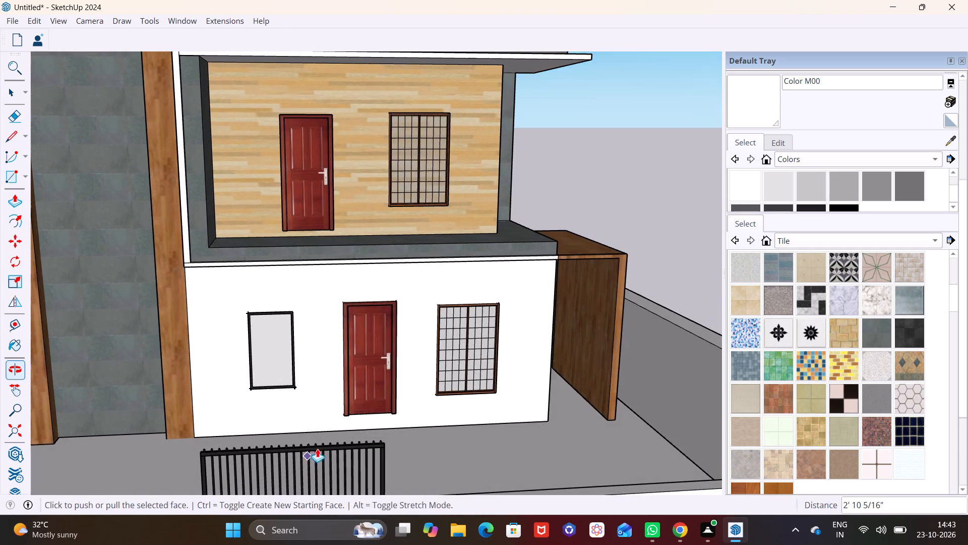
{"action": "middle_click_drag", "start_coordinate": [369, 424], "coordinate": [341, 320], "text": "shift"}
{"action": "middle_click_drag", "start_coordinate": [342, 333], "coordinate": [315, 450]}
{"action": "middle_click_drag", "start_coordinate": [327, 441], "coordinate": [350, 309], "text": "shift"}
{"action": "middle_click_drag", "start_coordinate": [340, 357], "coordinate": [340, 382]}
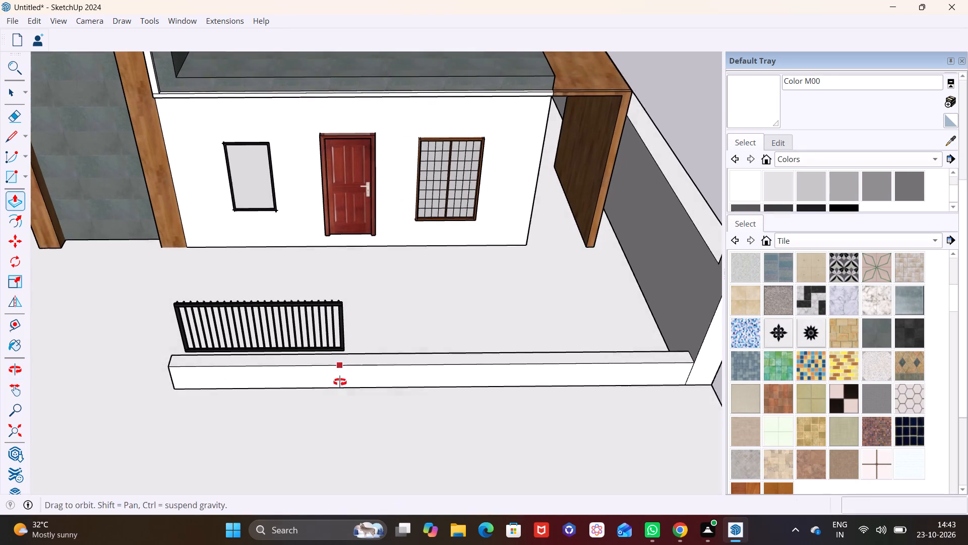
{"action": "middle_click_drag", "start_coordinate": [340, 382], "coordinate": [340, 387]}
Draw a rectangle about 1' by 9" across the top of the low front wall at its free end.
{"action": "left_click", "coordinate": [24, 174]}
{"action": "left_click", "coordinate": [32, 194]}
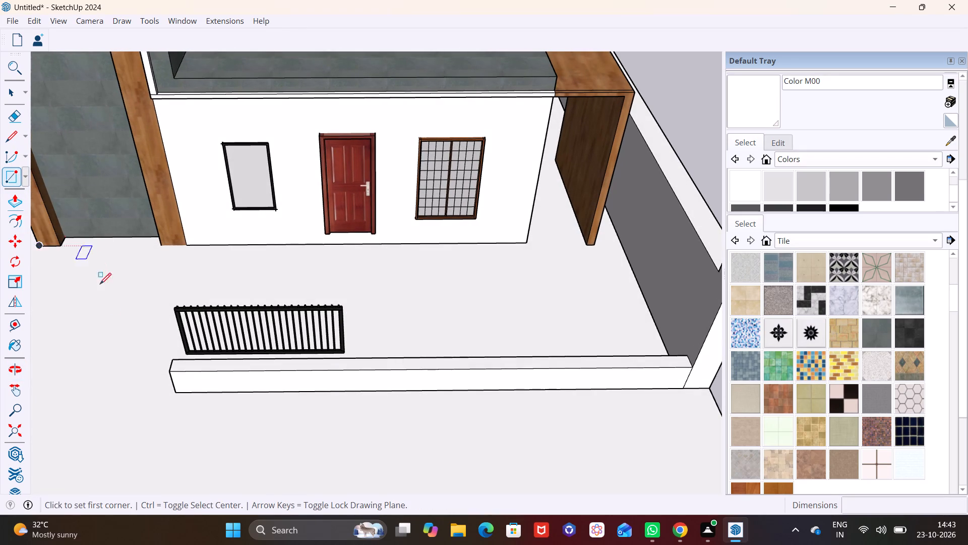
{"action": "scroll", "coordinate": [159, 348], "scroll_direction": "up", "scroll_amount": 3}
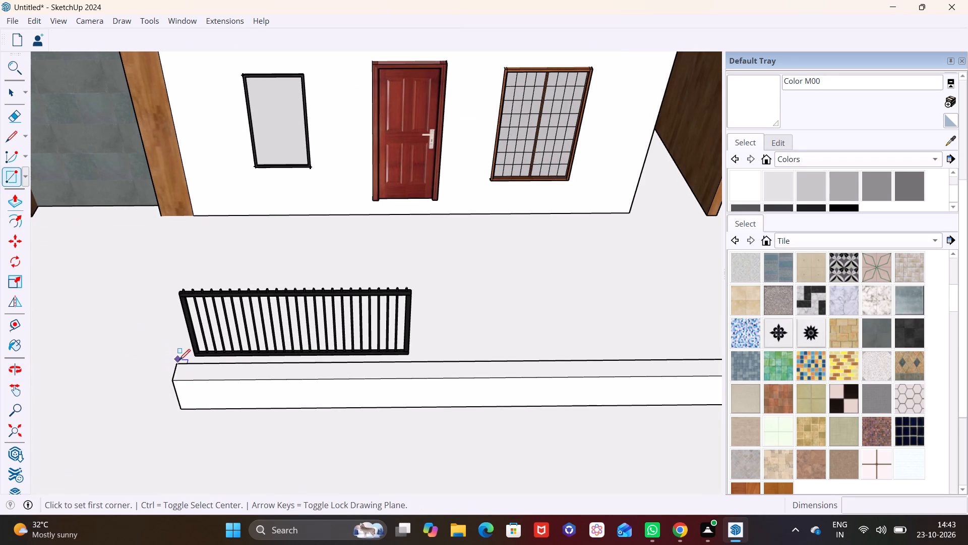
{"action": "left_click", "coordinate": [179, 360]}
{"action": "left_click", "coordinate": [204, 379]}
Push/Pull the end rectangle up about 6' 2" into a pillar level with the top of the boundary wall's front pillar.
{"action": "left_click", "coordinate": [13, 97]}
{"action": "left_click", "coordinate": [194, 368]}
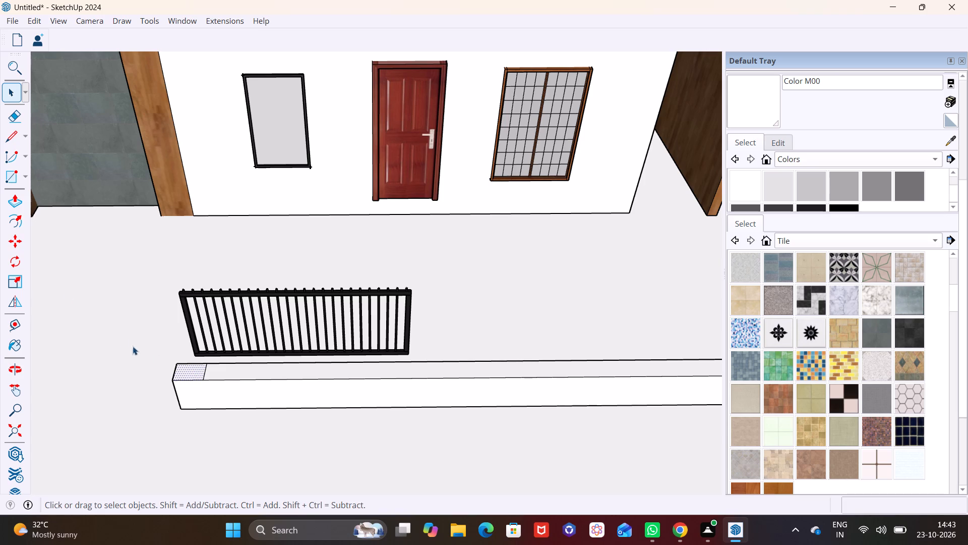
{"action": "left_click", "coordinate": [11, 200]}
{"action": "left_click", "coordinate": [197, 370]}
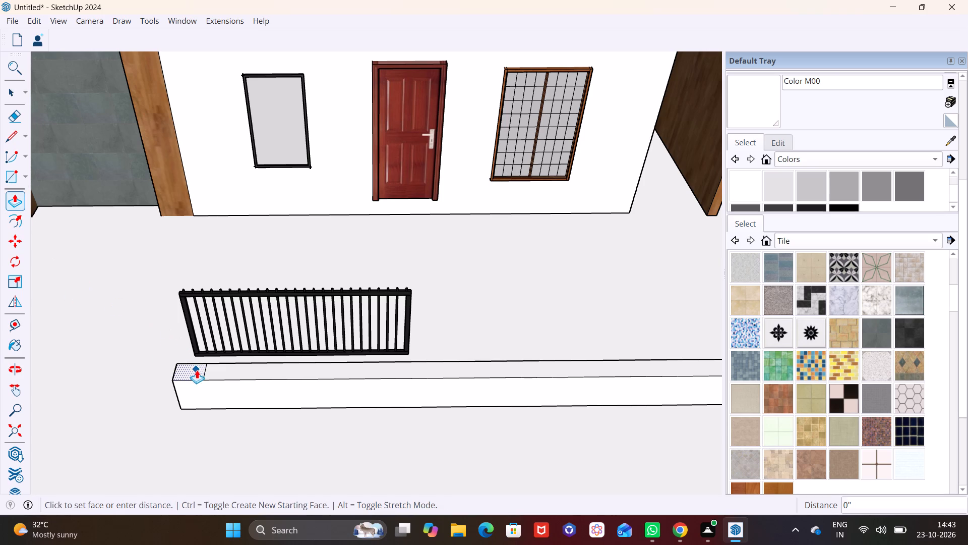
{"action": "scroll", "coordinate": [196, 252], "scroll_direction": "down", "scroll_amount": 3}
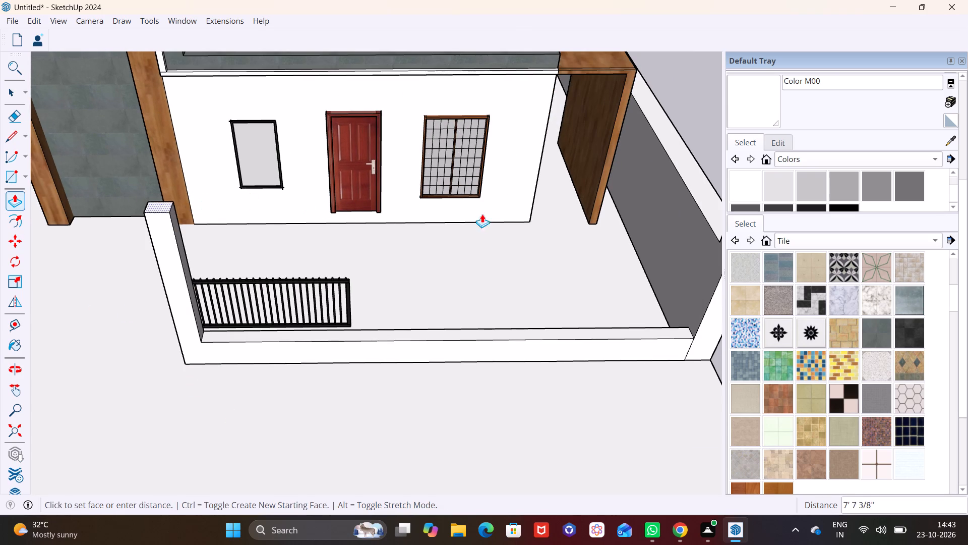
{"action": "scroll", "coordinate": [439, 246], "scroll_direction": "down", "scroll_amount": 1}
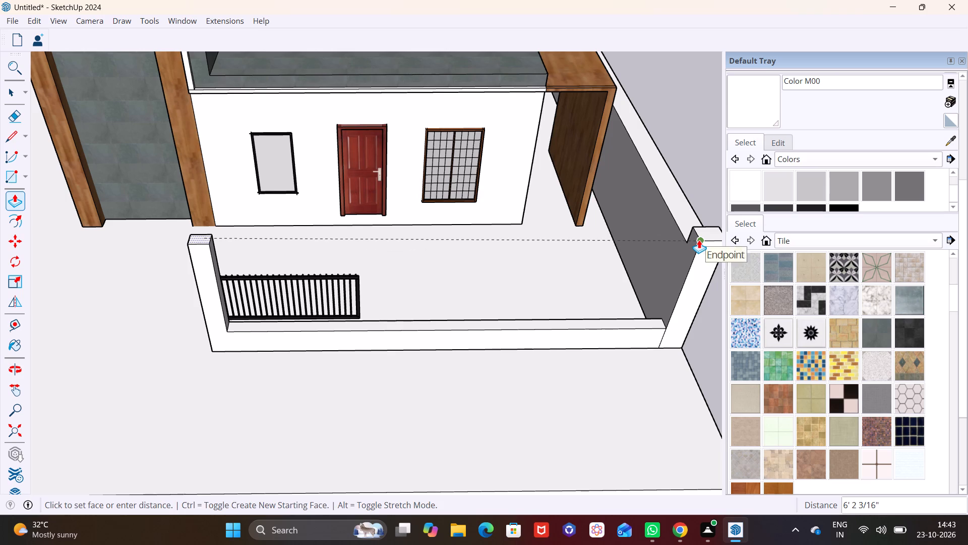
{"action": "left_click", "coordinate": [699, 240]}
Draw a rectangle about 1' 6" by 9" across the low front wall's top, near the middle between the two end pillars.
{"action": "left_click", "coordinate": [23, 177]}
{"action": "left_click", "coordinate": [28, 198]}
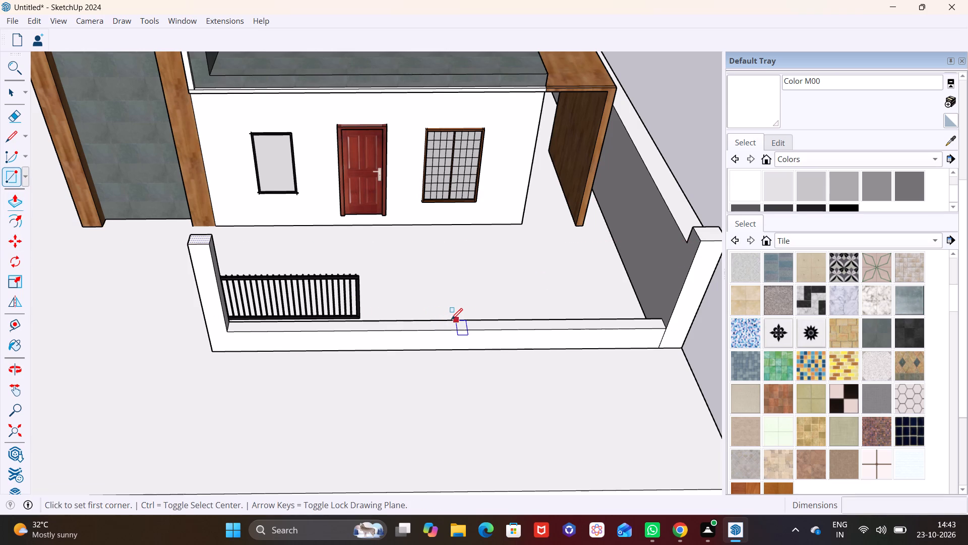
{"action": "left_click", "coordinate": [438, 319]}
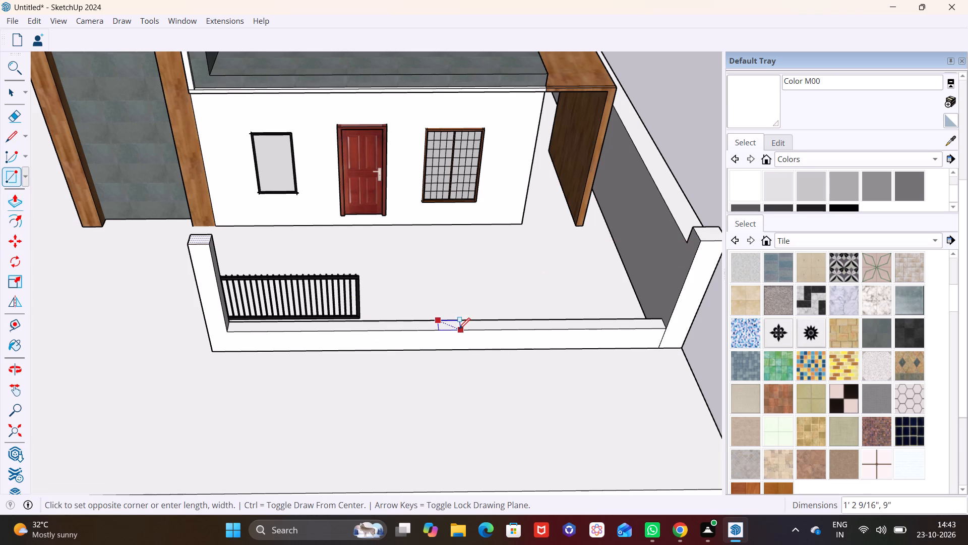
{"action": "left_click", "coordinate": [466, 329]}
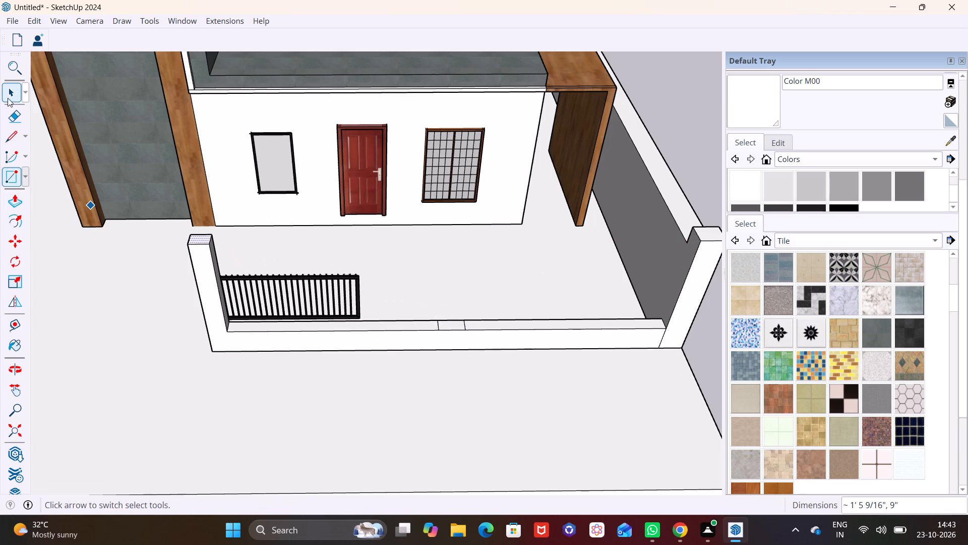
Push/Pull the middle rectangle up about 6' 2" into a pillar matching the height of the free-end pillar.
{"action": "left_click", "coordinate": [8, 98]}
{"action": "left_click", "coordinate": [448, 323]}
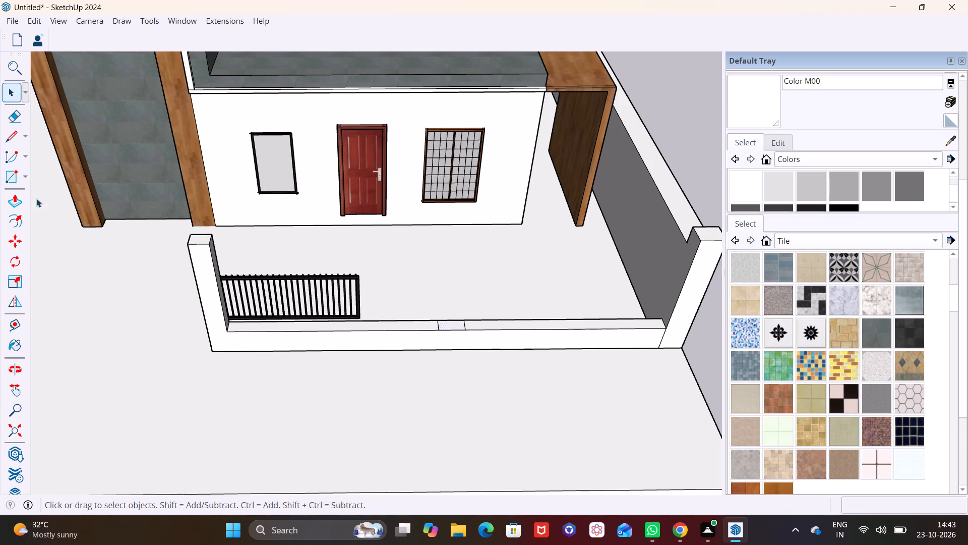
{"action": "left_click", "coordinate": [10, 201]}
{"action": "left_click", "coordinate": [452, 322]}
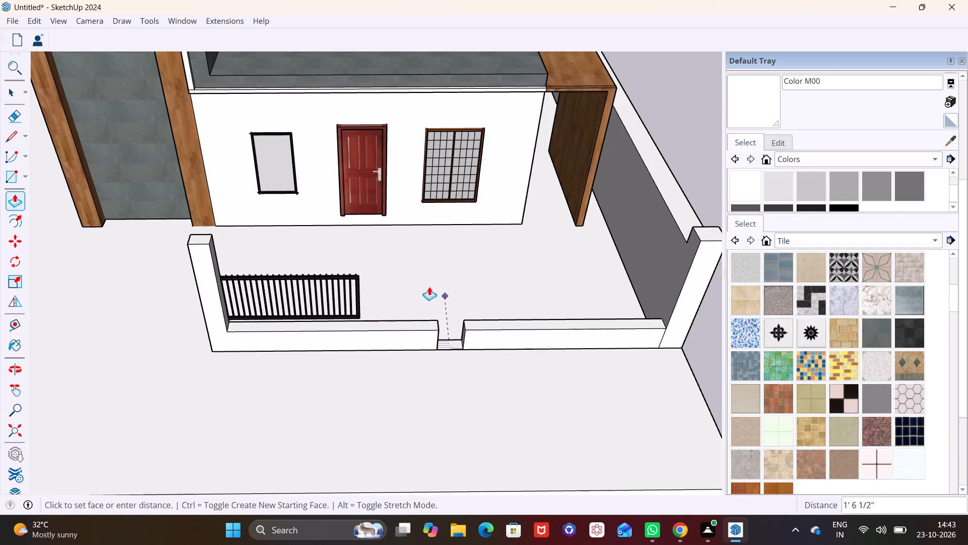
{"action": "left_click", "coordinate": [211, 243]}
{"action": "scroll", "coordinate": [344, 316], "scroll_direction": "down", "scroll_amount": 3}
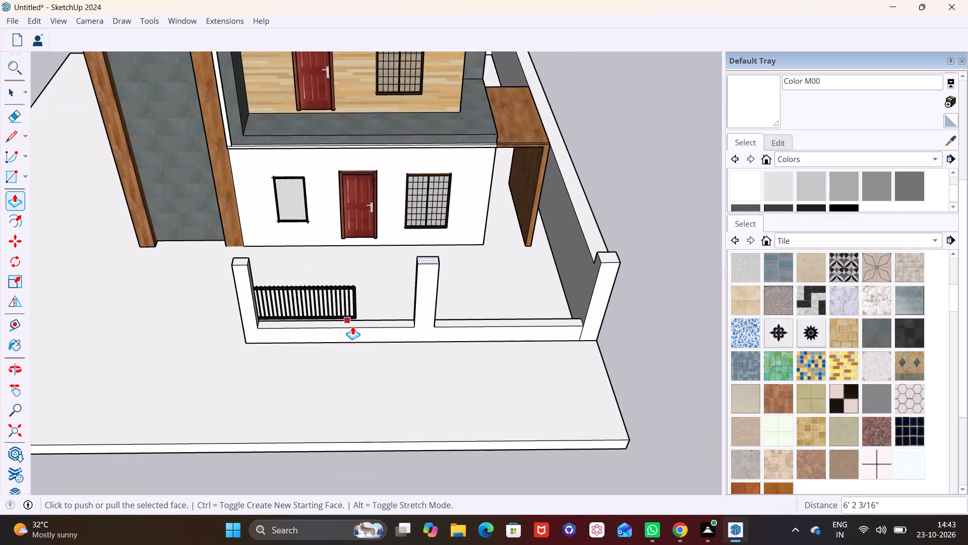
{"action": "scroll", "coordinate": [352, 326], "scroll_direction": "down", "scroll_amount": 2}
{"action": "middle_click_drag", "start_coordinate": [352, 347], "coordinate": [365, 209]}
{"action": "middle_click_drag", "start_coordinate": [376, 305], "coordinate": [331, 392]}
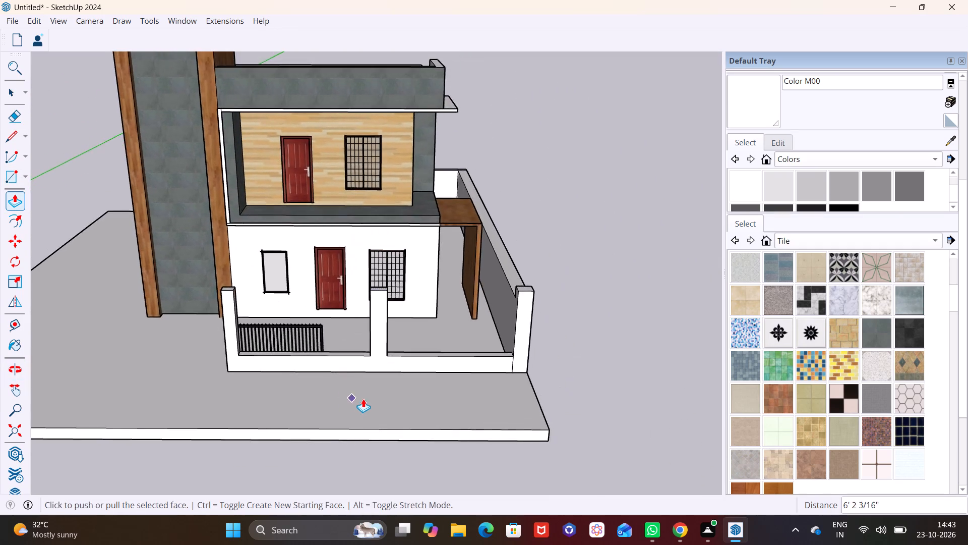
Push/Pull the low front wall's top up about 1' 10" between the free-end pillar and the middle pillar.
{"action": "scroll", "coordinate": [366, 398], "scroll_direction": "up", "scroll_amount": 5}
{"action": "middle_click_drag", "start_coordinate": [382, 377], "coordinate": [371, 407]}
{"action": "scroll", "coordinate": [350, 331], "scroll_direction": "up", "scroll_amount": 5}
{"action": "key", "text": "space"}
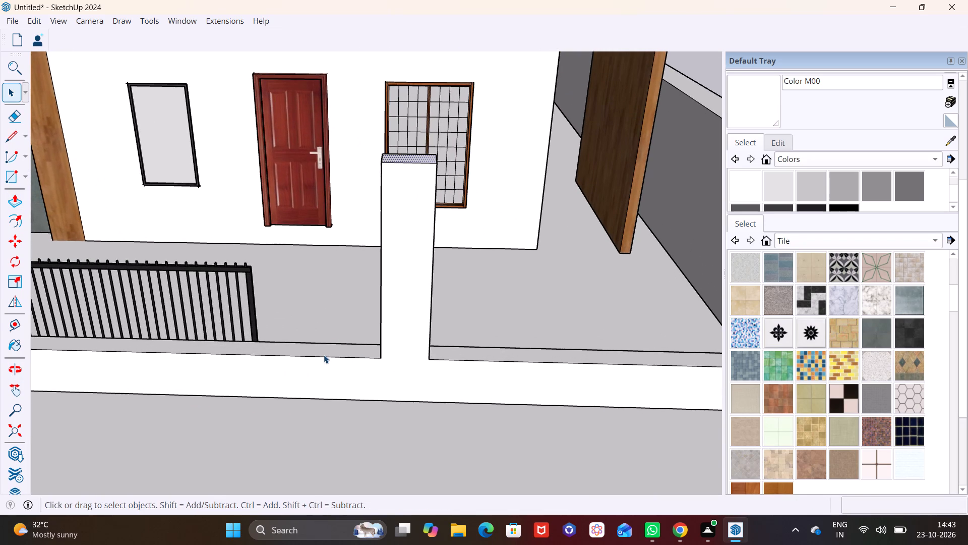
{"action": "left_click", "coordinate": [322, 354]}
{"action": "left_click", "coordinate": [19, 204]}
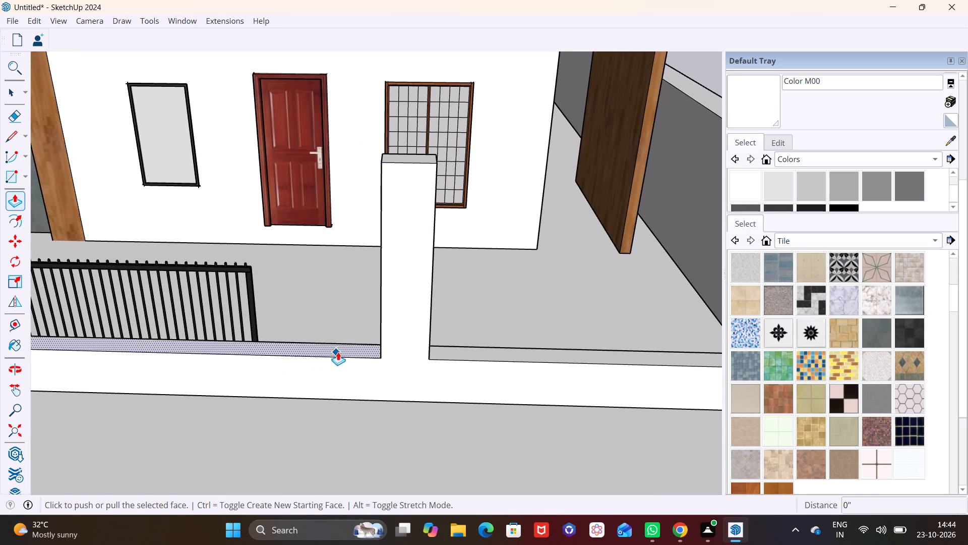
{"action": "left_click", "coordinate": [341, 349]}
{"action": "left_click", "coordinate": [365, 296]}
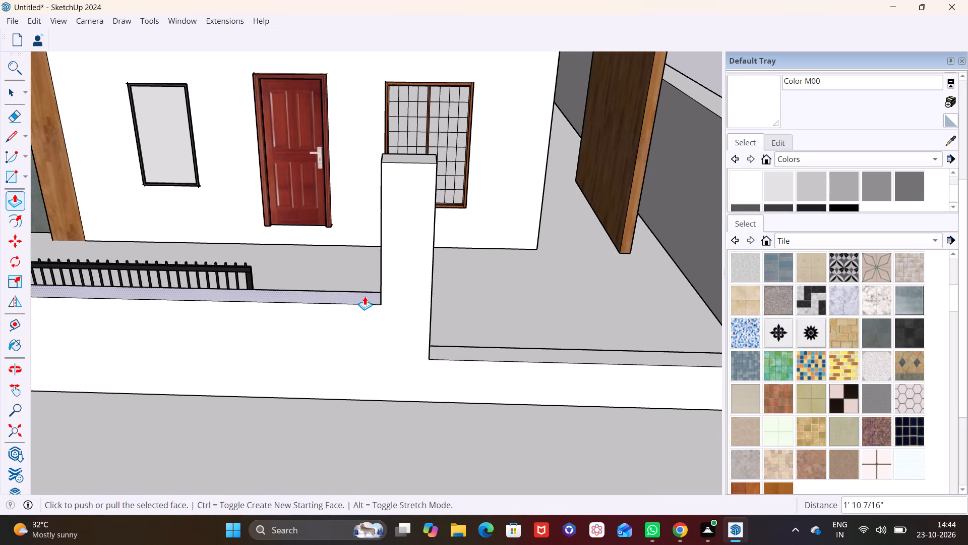
{"action": "key", "text": "space"}
Push/Pull the wall top between the middle pillar and the boundary-wall pillar up level with the raised section beside it.
{"action": "left_click", "coordinate": [468, 351]}
{"action": "left_click", "coordinate": [20, 200]}
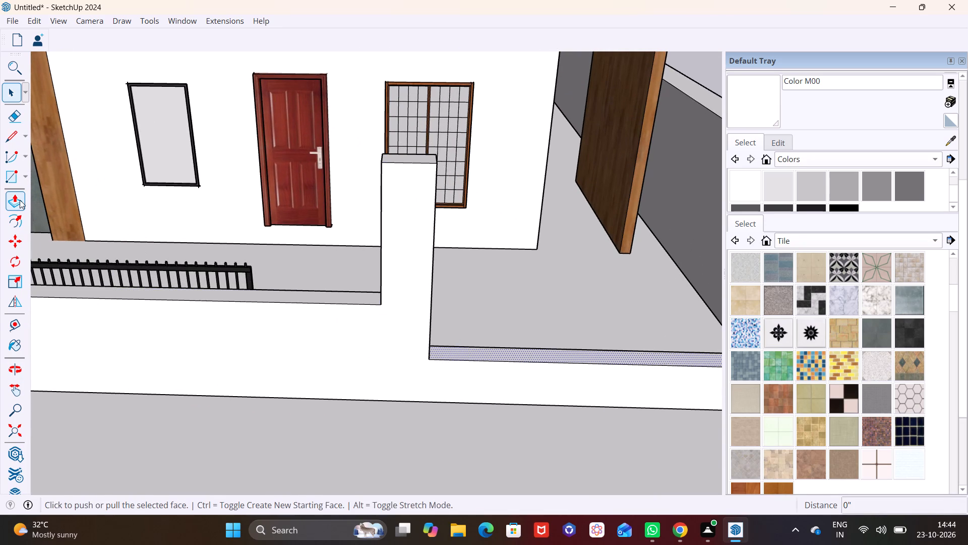
{"action": "left_click", "coordinate": [498, 352]}
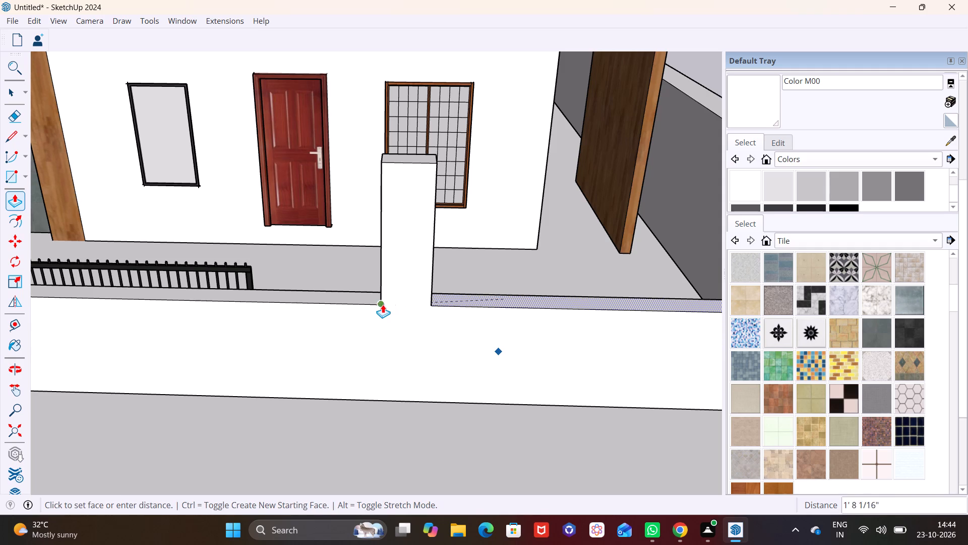
{"action": "left_click", "coordinate": [381, 304]}
{"action": "key", "text": "space"}
Move the grill from the ground behind the front wall about 6' so its top corner meets the middle pillar's inner edge.
{"action": "scroll", "coordinate": [346, 391], "scroll_direction": "down", "scroll_amount": 5}
{"action": "middle_click_drag", "start_coordinate": [346, 391], "coordinate": [345, 391]}
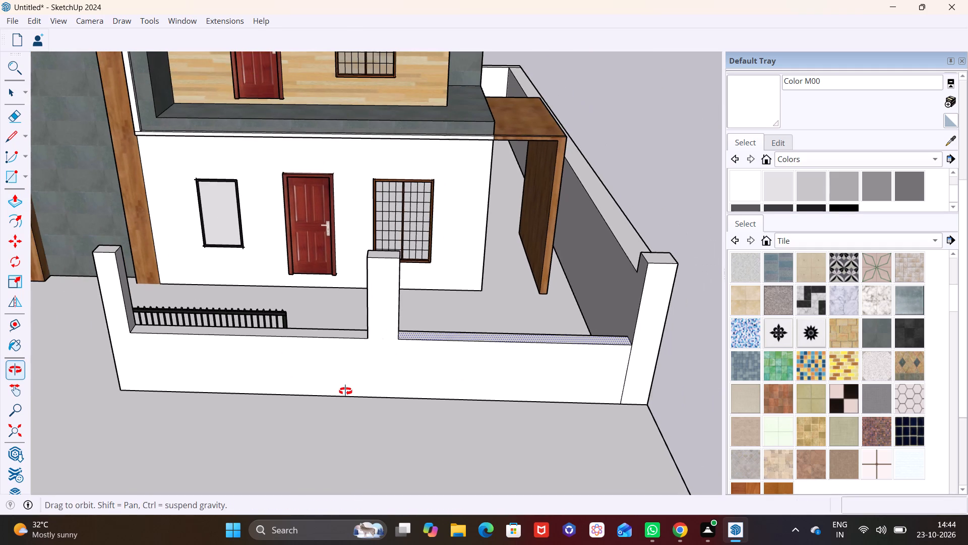
{"action": "middle_click_drag", "start_coordinate": [345, 391], "coordinate": [386, 260]}
{"action": "middle_click_drag", "start_coordinate": [386, 269], "coordinate": [361, 355], "text": "shift"}
{"action": "middle_click_drag", "start_coordinate": [353, 341], "coordinate": [320, 405]}
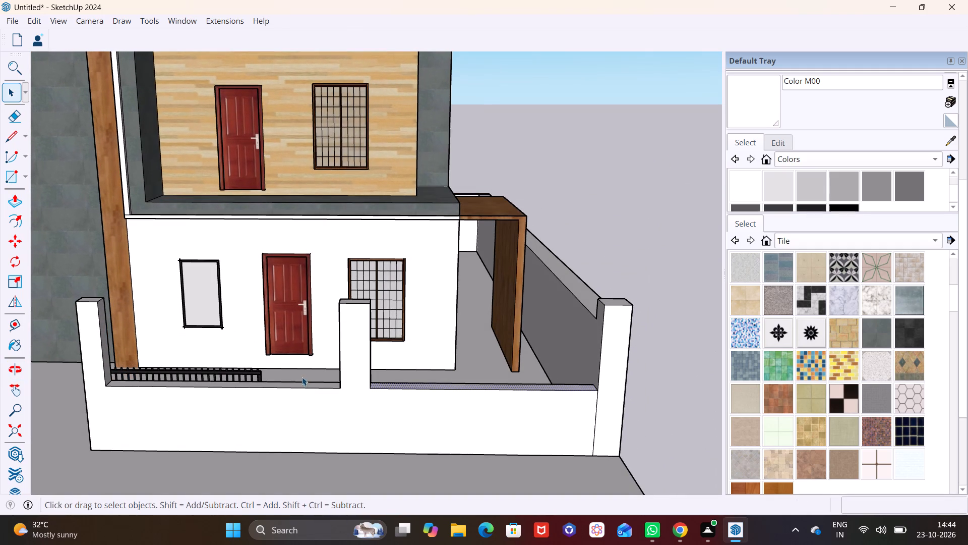
{"action": "key", "text": "space"}
{"action": "left_click", "coordinate": [252, 374]}
{"action": "key", "text": "m"}
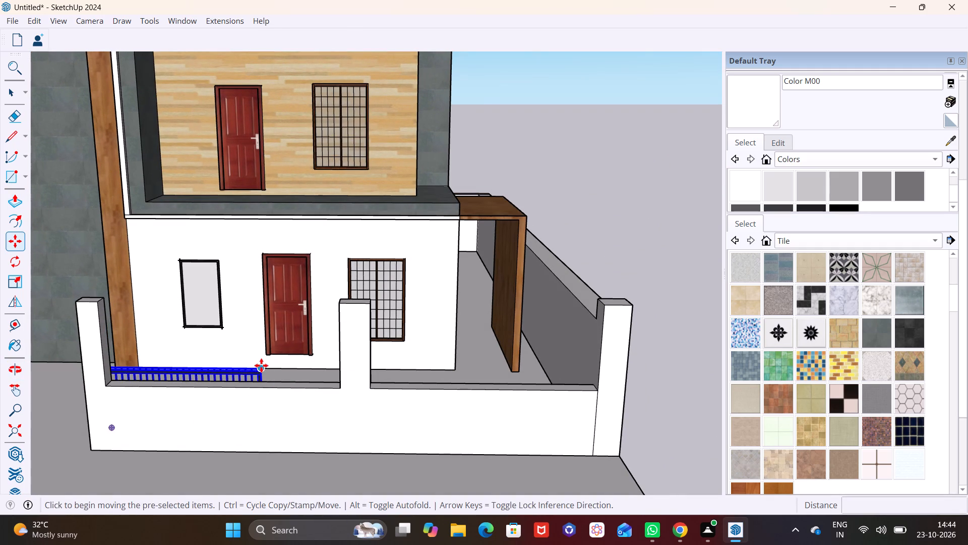
{"action": "left_click", "coordinate": [261, 365]}
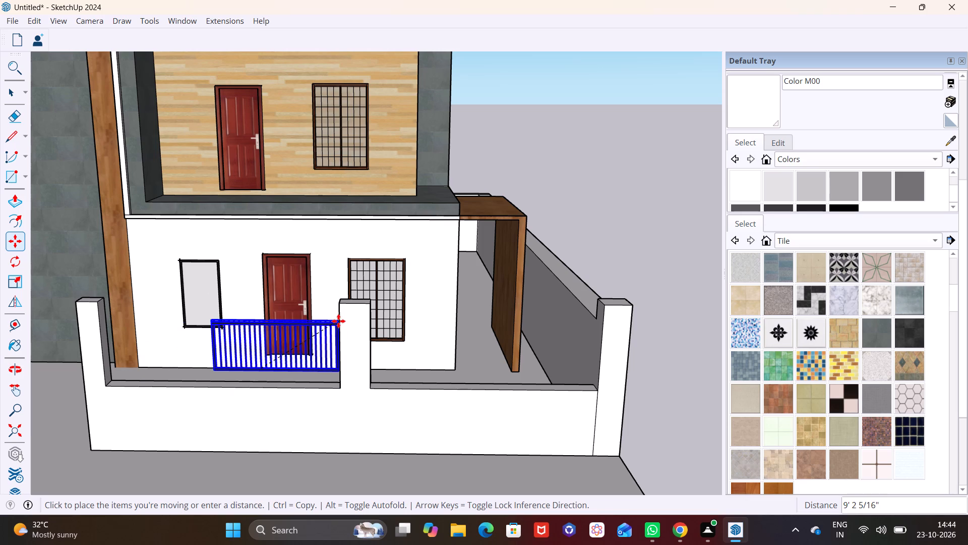
{"action": "left_click", "coordinate": [340, 326]}
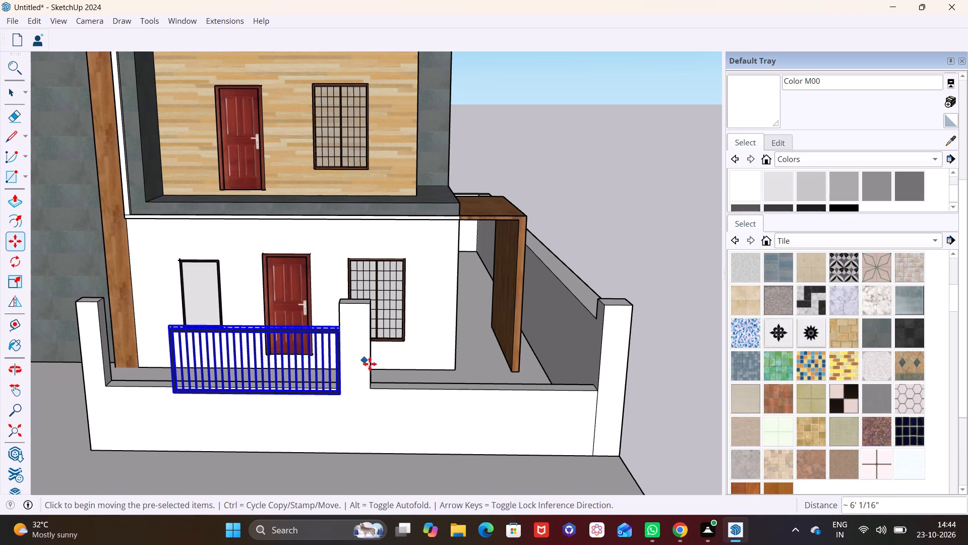
{"action": "key", "text": "space"}
Move the grill about 3' 4" by its lower corner to the wall-top corner beside the free-end pillar.
{"action": "middle_click_drag", "start_coordinate": [369, 367], "coordinate": [498, 303]}
{"action": "scroll", "coordinate": [364, 351], "scroll_direction": "up", "scroll_amount": 5}
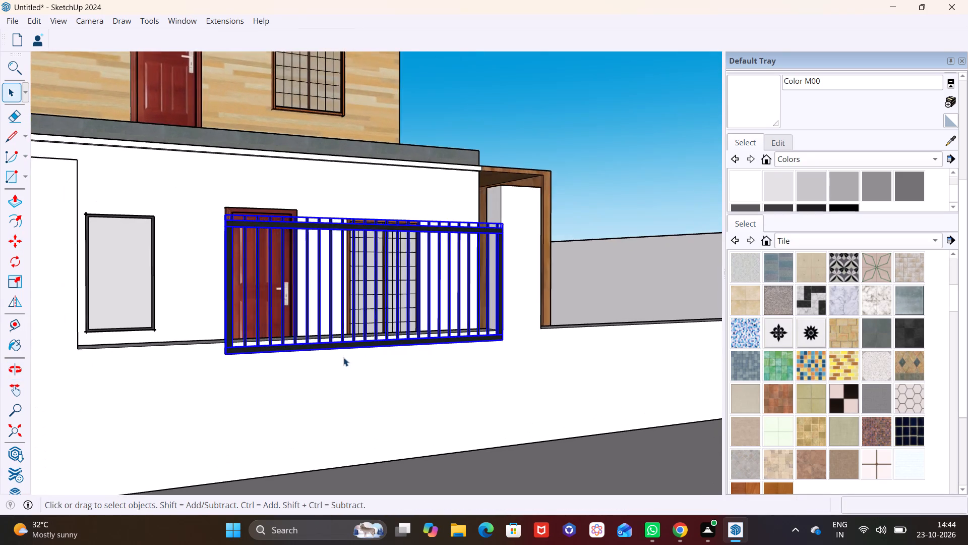
{"action": "middle_click_drag", "start_coordinate": [343, 357], "coordinate": [478, 376]}
{"action": "scroll", "coordinate": [467, 393], "scroll_direction": "up", "scroll_amount": 2}
{"action": "key", "text": "m"}
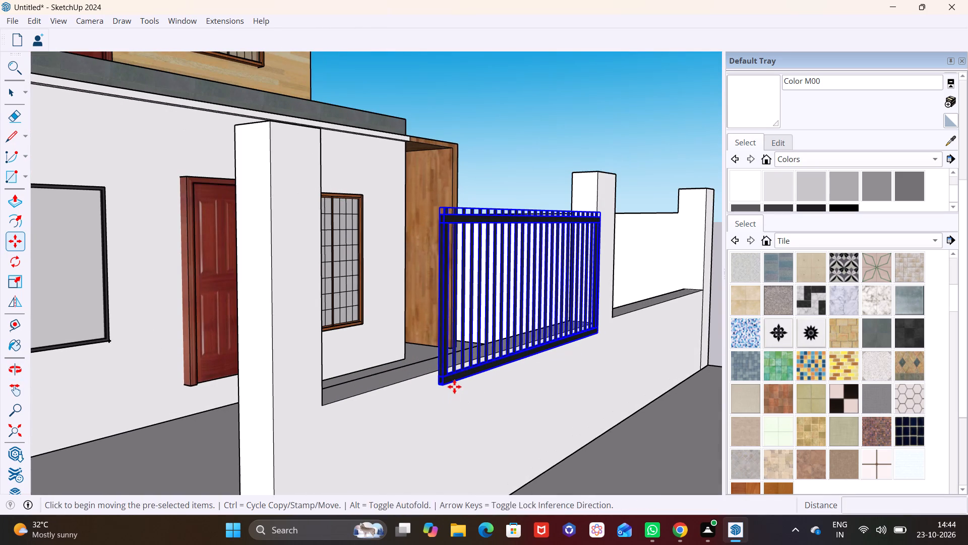
{"action": "left_click", "coordinate": [444, 386]}
{"action": "left_click", "coordinate": [322, 408]}
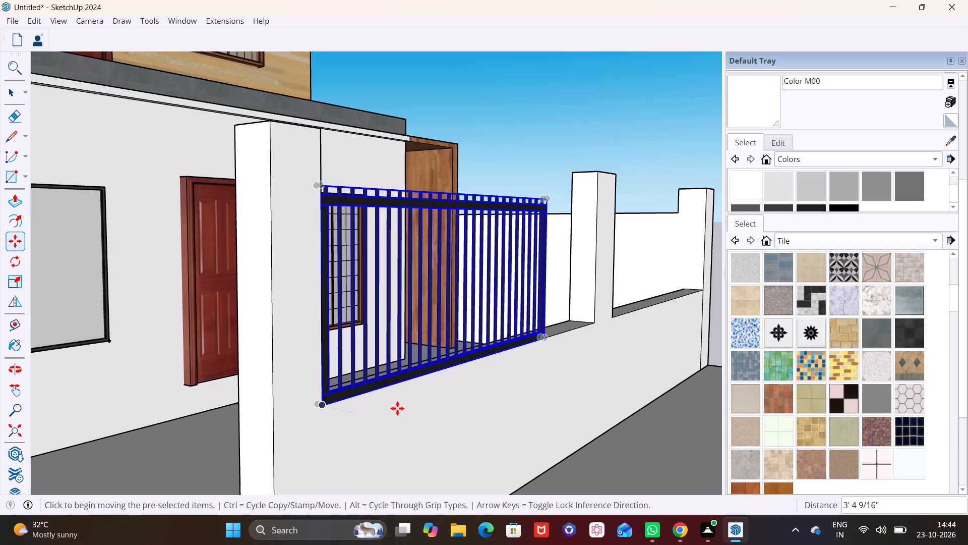
Scale the grill lengthwise until it meets the middle pillar, filling the gap from the free-end pillar.
{"action": "scroll", "coordinate": [450, 413], "scroll_direction": "down", "scroll_amount": 6}
{"action": "middle_click_drag", "start_coordinate": [427, 409], "coordinate": [235, 392]}
{"action": "scroll", "coordinate": [298, 362], "scroll_direction": "down", "scroll_amount": 1}
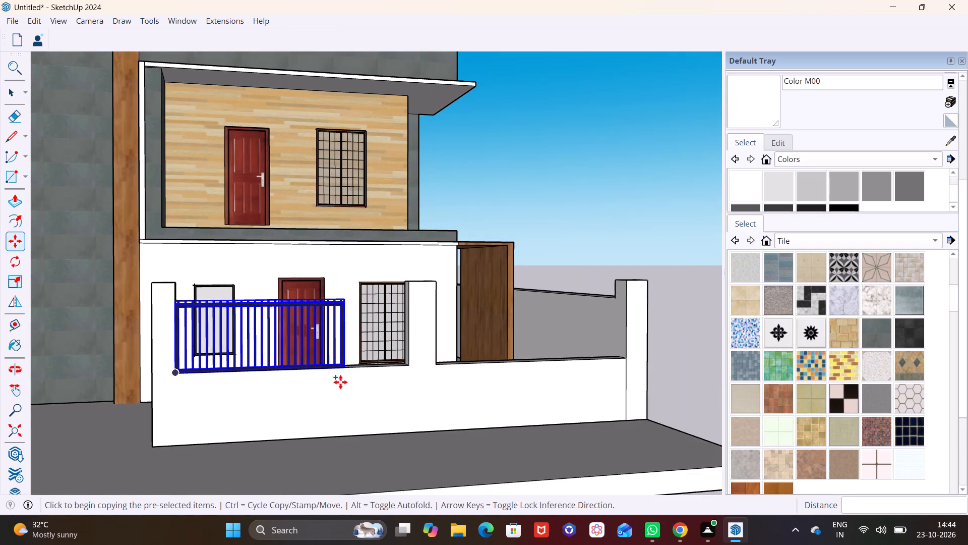
{"action": "middle_click_drag", "start_coordinate": [339, 384], "coordinate": [290, 393]}
{"action": "key", "text": "space"}
{"action": "left_click", "coordinate": [18, 283]}
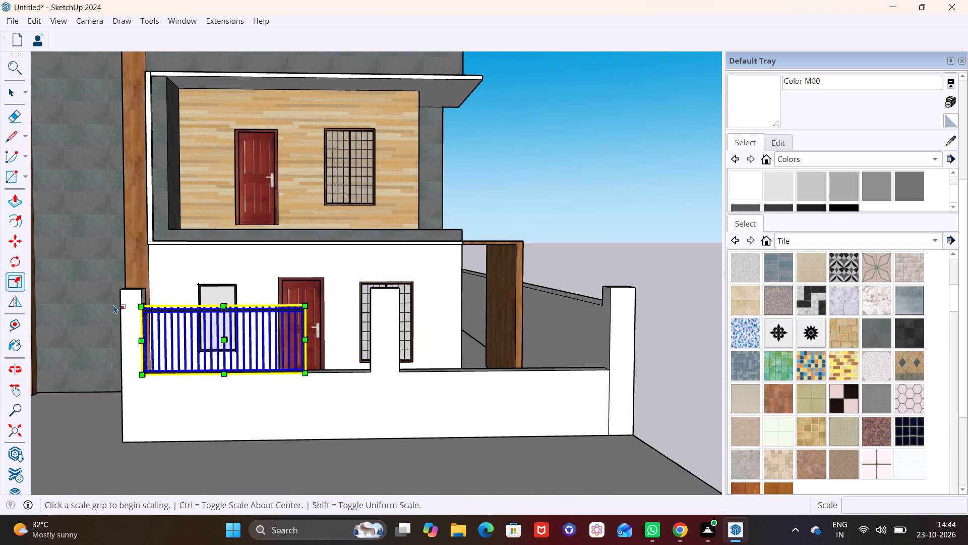
{"action": "middle_click_drag", "start_coordinate": [194, 345], "coordinate": [111, 350]}
{"action": "scroll", "coordinate": [277, 341], "scroll_direction": "up", "scroll_amount": 7}
{"action": "middle_click_drag", "start_coordinate": [239, 348], "coordinate": [190, 352]}
{"action": "middle_click_drag", "start_coordinate": [130, 353], "coordinate": [252, 334]}
{"action": "scroll", "coordinate": [252, 334], "scroll_direction": "up", "scroll_amount": 3, "text": "shift"}
{"action": "middle_click_drag", "start_coordinate": [363, 345], "coordinate": [311, 358]}
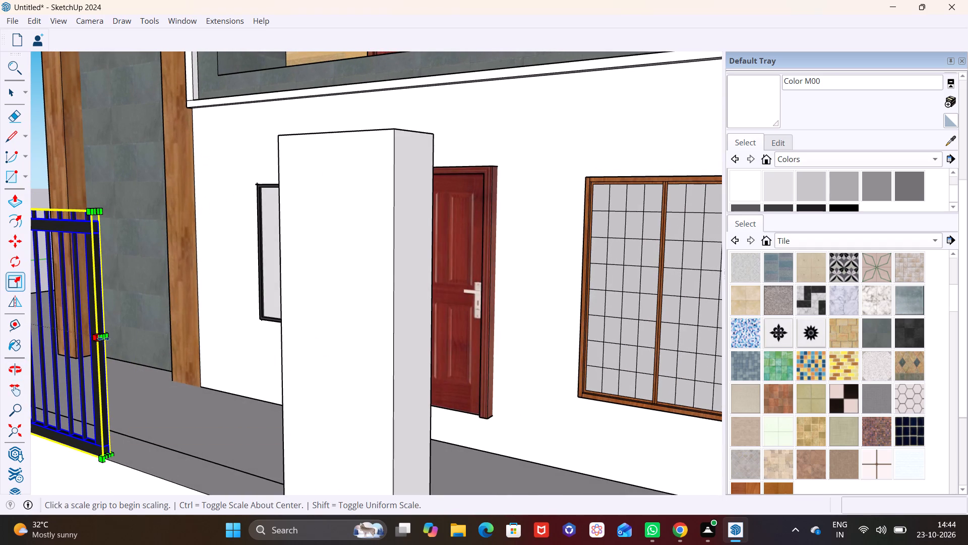
{"action": "left_click", "coordinate": [103, 339]}
{"action": "left_click", "coordinate": [288, 364]}
{"action": "key", "text": "space"}
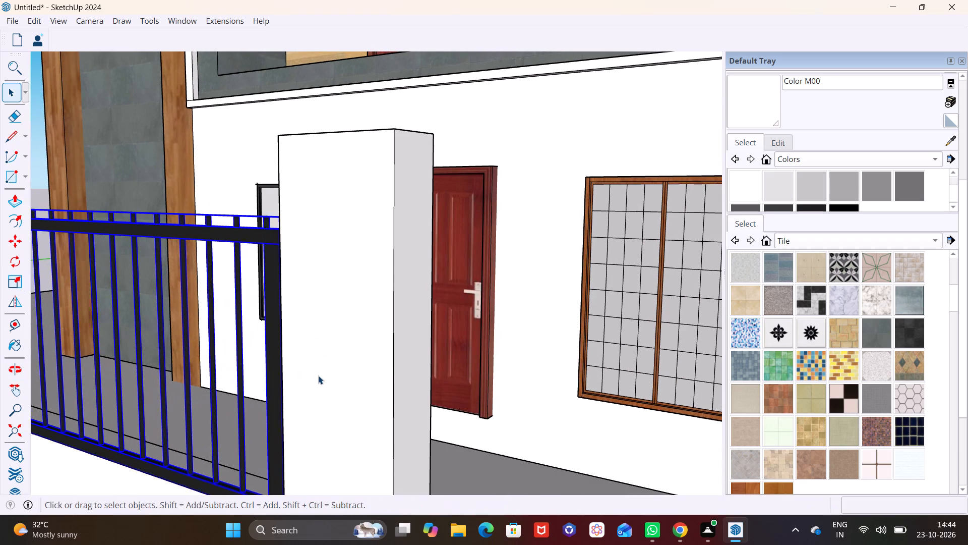
{"action": "left_click", "coordinate": [318, 375]}
Copy the fitted grill about 13' along the front wall to start at the middle pillar's opposite side.
{"action": "scroll", "coordinate": [322, 373], "scroll_direction": "down", "scroll_amount": 12}
{"action": "middle_click_drag", "start_coordinate": [340, 409], "coordinate": [468, 333]}
{"action": "scroll", "coordinate": [470, 329], "scroll_direction": "down", "scroll_amount": 3}
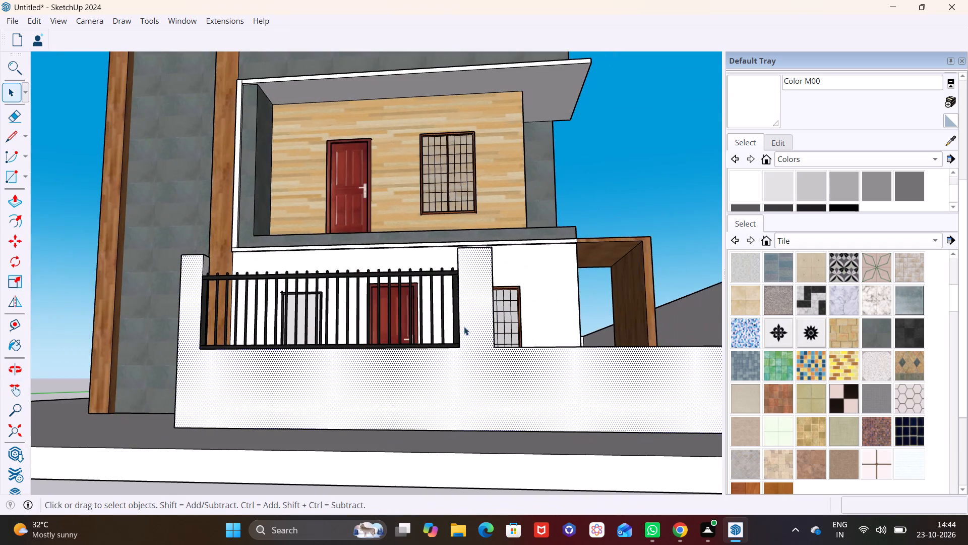
{"action": "middle_click_drag", "start_coordinate": [454, 325], "coordinate": [319, 378], "text": "shift"}
{"action": "left_click", "coordinate": [571, 275]}
{"action": "scroll", "coordinate": [294, 405], "scroll_direction": "down", "scroll_amount": 2}
{"action": "middle_click_drag", "start_coordinate": [293, 404], "coordinate": [314, 444]}
{"action": "left_click", "coordinate": [255, 374]}
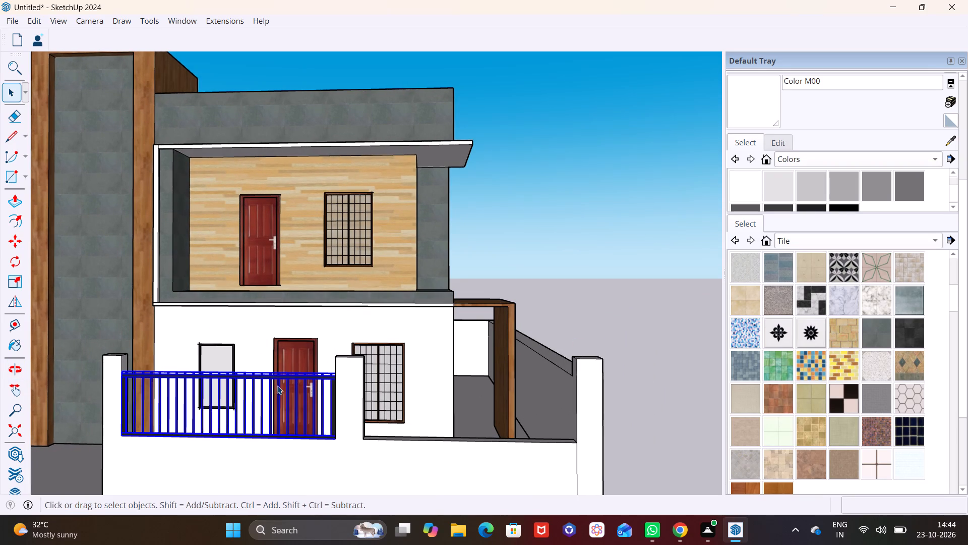
{"action": "key", "text": "m"}
{"action": "left_click", "coordinate": [122, 371]}
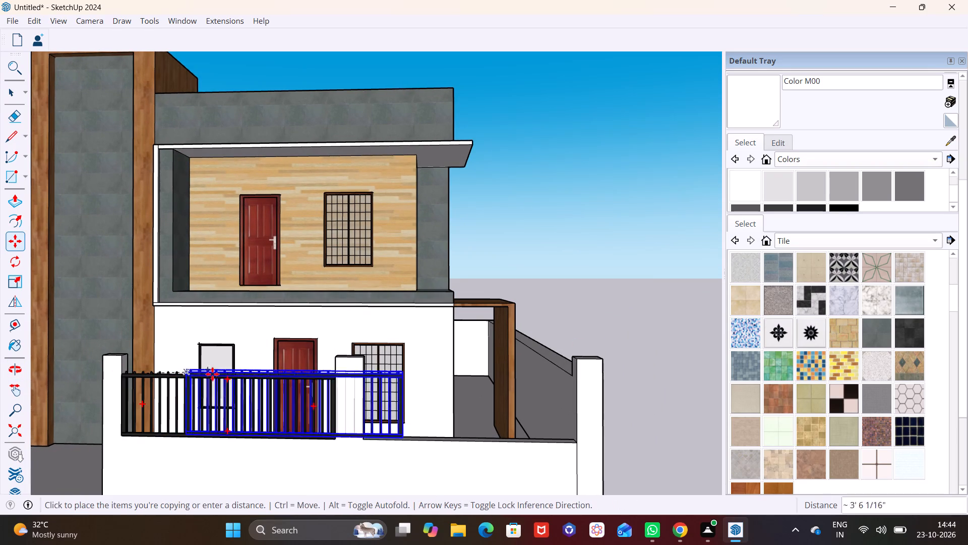
{"action": "left_click", "coordinate": [365, 375]}
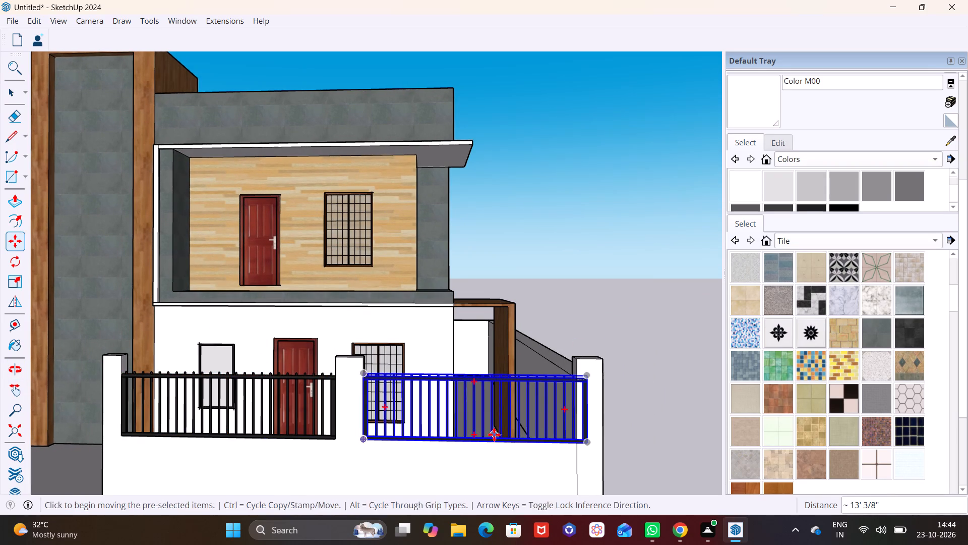
Scale the copied grill's length by about 0.96 so it ends at the pillar beside the side boundary wall.
{"action": "middle_click_drag", "start_coordinate": [492, 436], "coordinate": [389, 449]}
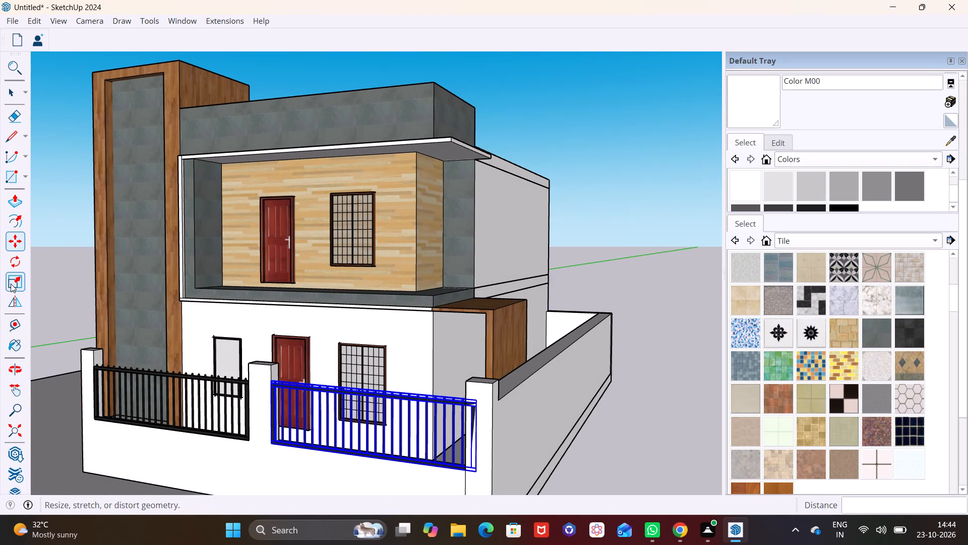
{"action": "left_click", "coordinate": [11, 284]}
{"action": "left_click", "coordinate": [481, 434]}
{"action": "left_click", "coordinate": [478, 434]}
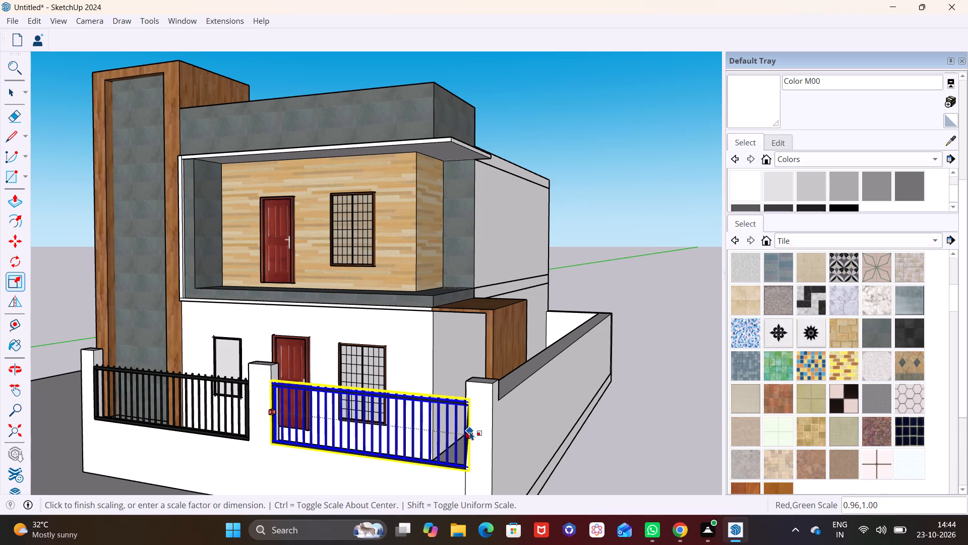
{"action": "left_click", "coordinate": [468, 430]}
{"action": "key", "text": "space"}
{"action": "left_click", "coordinate": [598, 435]}
Examine the front wall's pillars and grills together with the whole building front.
{"action": "scroll", "coordinate": [598, 435], "scroll_direction": "down", "scroll_amount": 1}
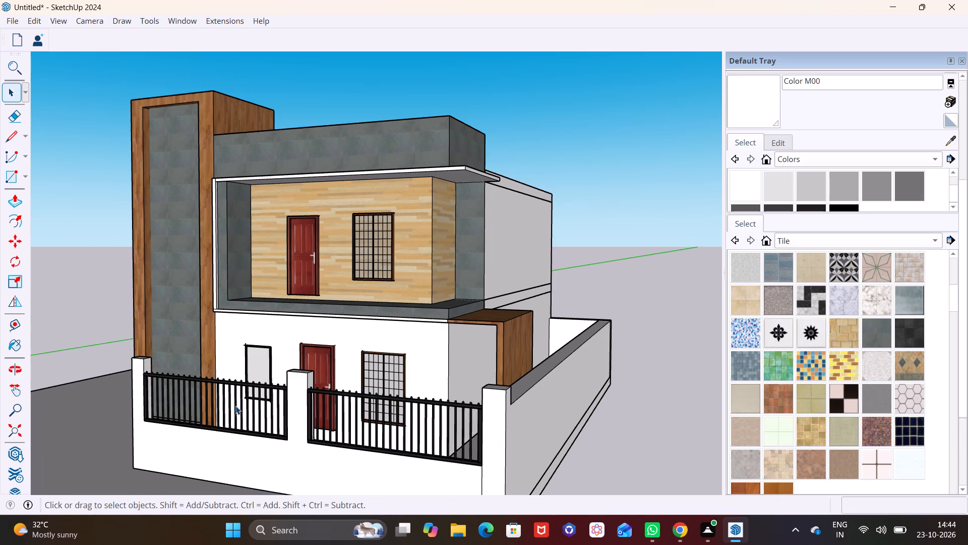
{"action": "scroll", "coordinate": [237, 399], "scroll_direction": "down", "scroll_amount": 5}
{"action": "scroll", "coordinate": [278, 391], "scroll_direction": "down", "scroll_amount": 2}
{"action": "middle_click_drag", "start_coordinate": [293, 399], "coordinate": [360, 368]}
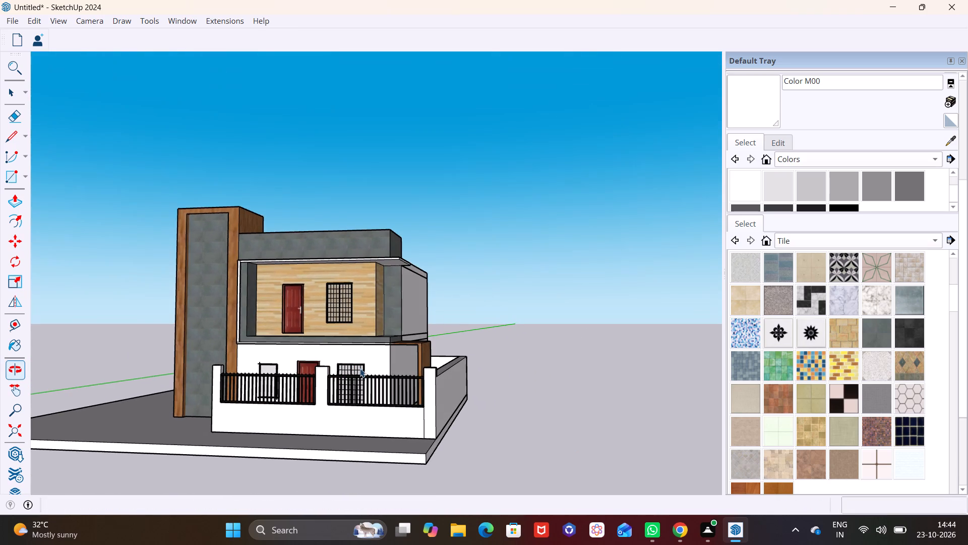
{"action": "scroll", "coordinate": [279, 380], "scroll_direction": "up", "scroll_amount": 2}
{"action": "middle_click_drag", "start_coordinate": [240, 385], "coordinate": [249, 389]}
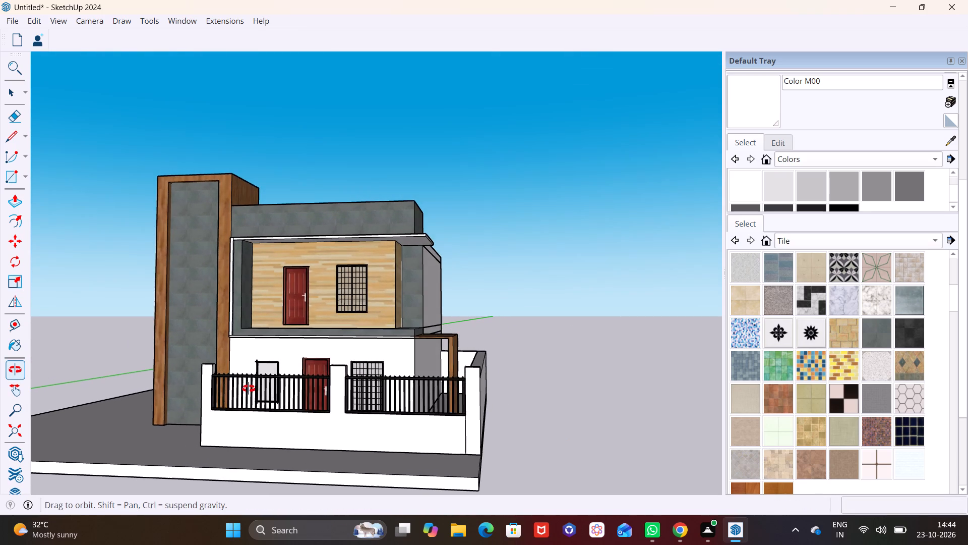
{"action": "middle_click_drag", "start_coordinate": [249, 389], "coordinate": [232, 426]}
{"action": "middle_click_drag", "start_coordinate": [317, 443], "coordinate": [336, 435]}
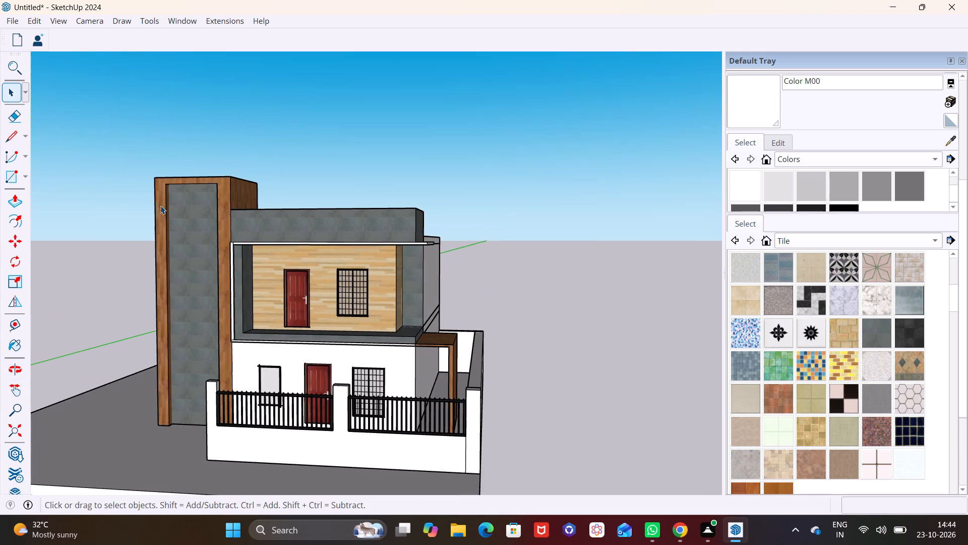
Search the 3D Warehouse models for "GATE".
{"action": "left_click", "coordinate": [180, 25]}
{"action": "left_click", "coordinate": [196, 123]}
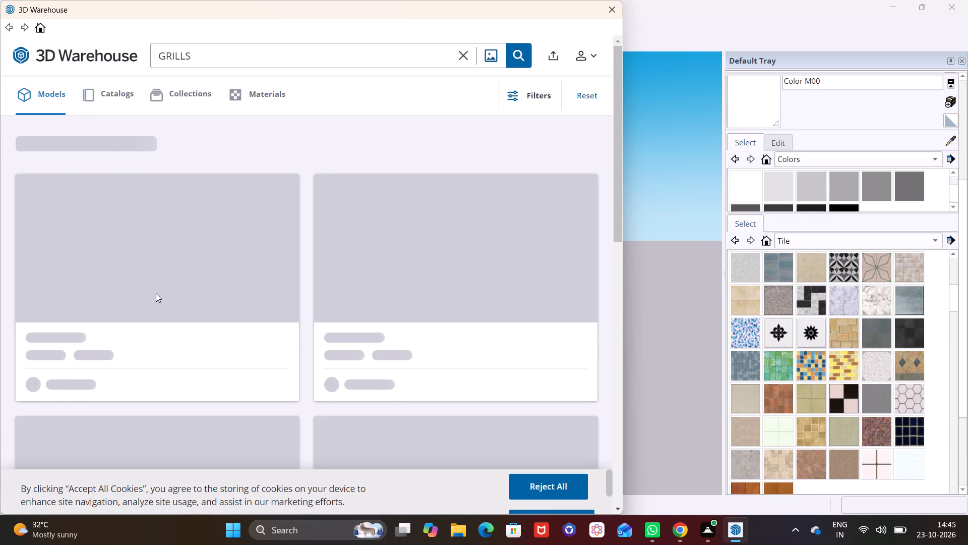
{"action": "left_click", "coordinate": [295, 52]}
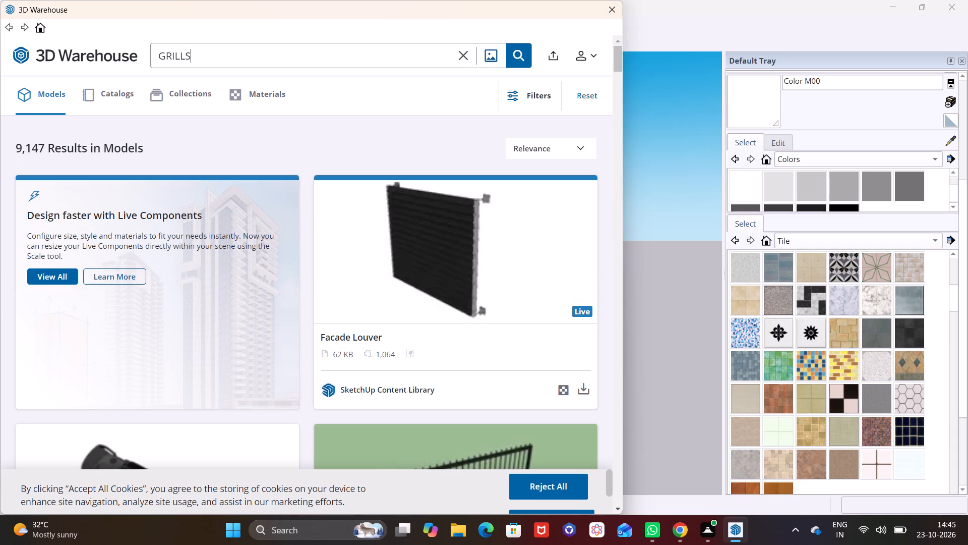
{"action": "key", "text": "BackSpace"}
{"action": "key", "text": "BackSpace"}
{"action": "key", "text": "BackSpace"}
{"action": "key", "text": "BackSpace"}
{"action": "key", "text": "BackSpace"}
{"action": "type", "text": "ATE"}
{"action": "key", "text": "Return"}
Browse the first batch of 3D Warehouse gate models for a design that suits the front boundary wall.
{"action": "scroll", "coordinate": [299, 330], "scroll_direction": "down", "scroll_amount": 1}
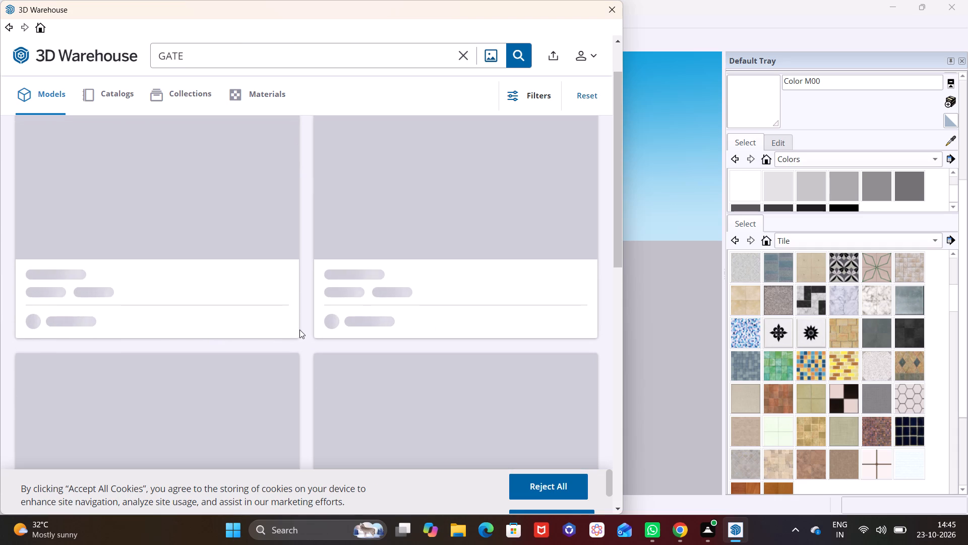
{"action": "scroll", "coordinate": [299, 328], "scroll_direction": "down", "scroll_amount": 1}
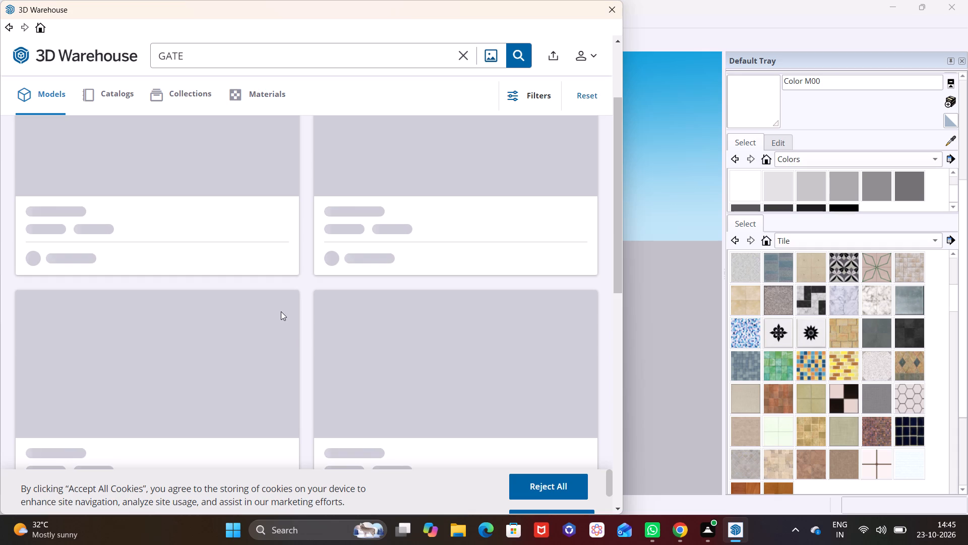
{"action": "scroll", "coordinate": [281, 311], "scroll_direction": "up", "scroll_amount": 5}
{"action": "scroll", "coordinate": [326, 283], "scroll_direction": "down", "scroll_amount": 3}
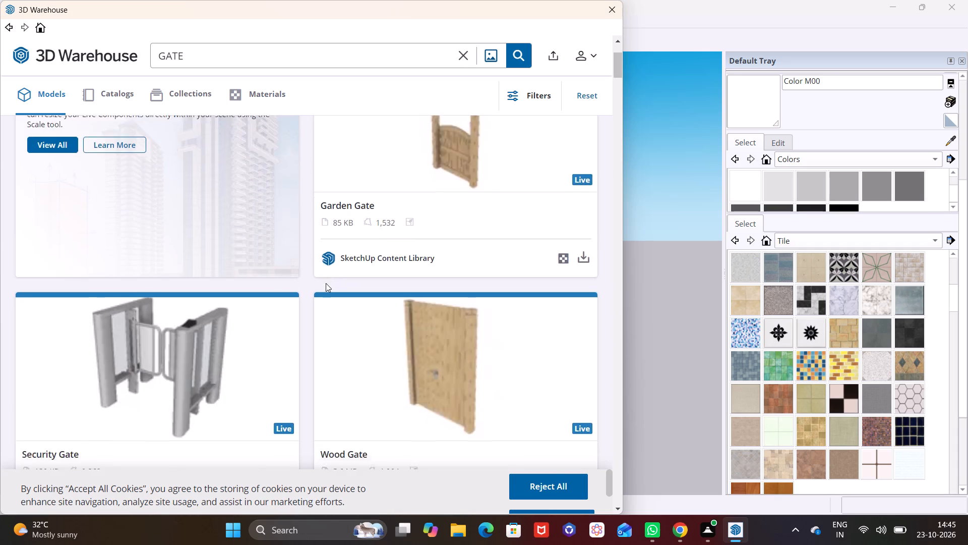
{"action": "scroll", "coordinate": [326, 283], "scroll_direction": "down", "scroll_amount": 4}
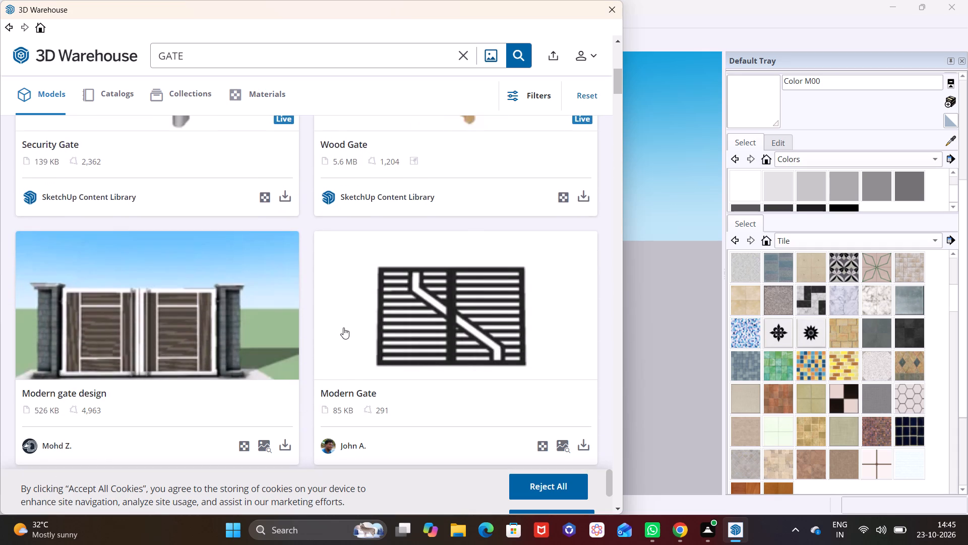
{"action": "scroll", "coordinate": [343, 328], "scroll_direction": "down", "scroll_amount": 3}
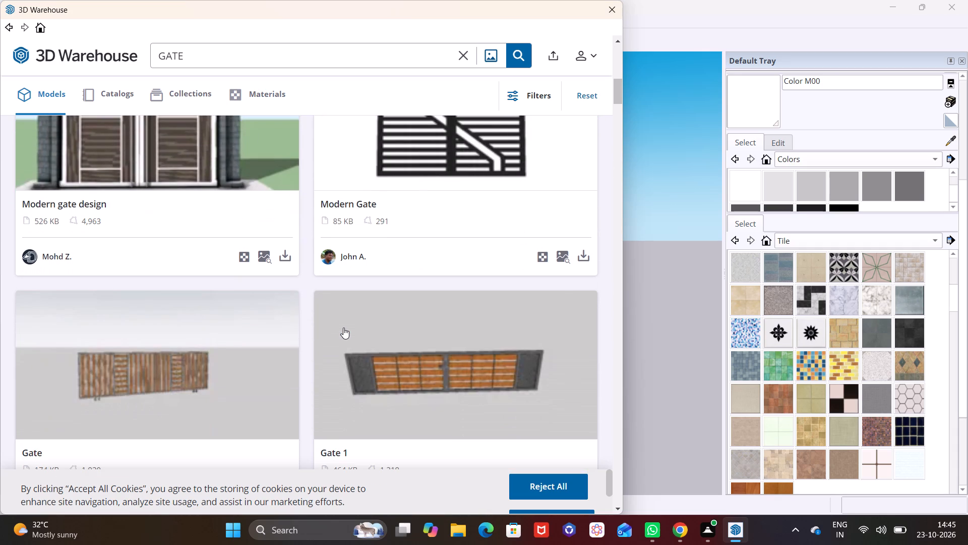
{"action": "scroll", "coordinate": [343, 328], "scroll_direction": "up", "scroll_amount": 1}
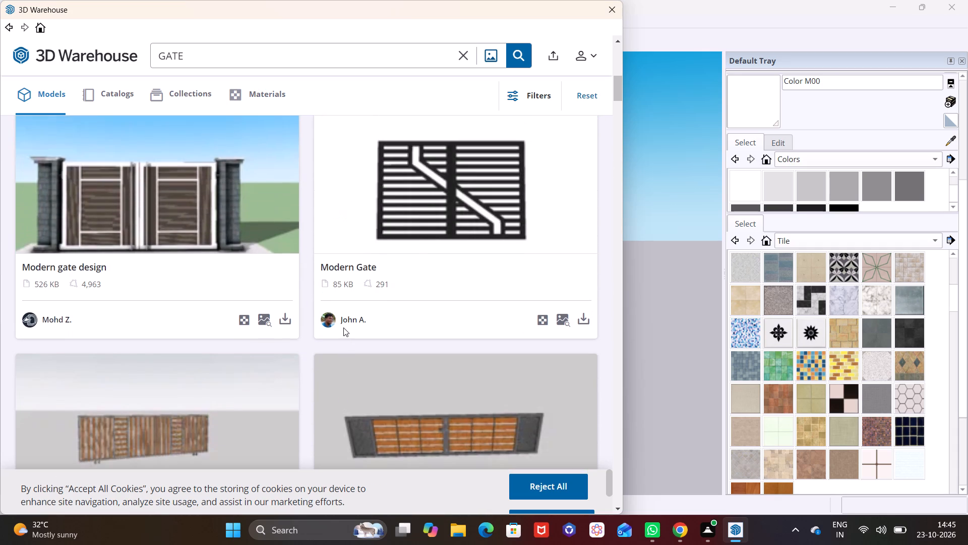
{"action": "scroll", "coordinate": [343, 328], "scroll_direction": "down", "scroll_amount": 9}
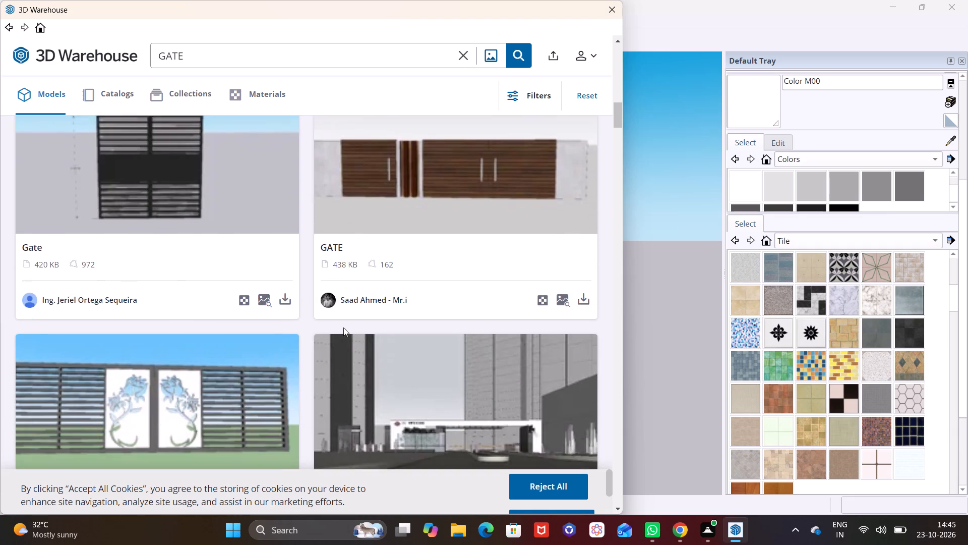
{"action": "scroll", "coordinate": [343, 328], "scroll_direction": "down", "scroll_amount": 7}
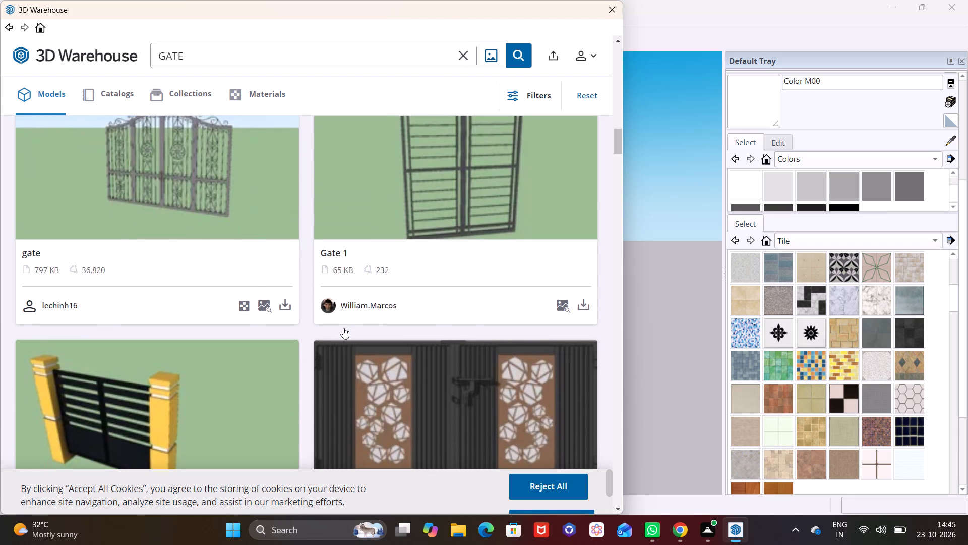
{"action": "scroll", "coordinate": [343, 328], "scroll_direction": "down", "scroll_amount": 6}
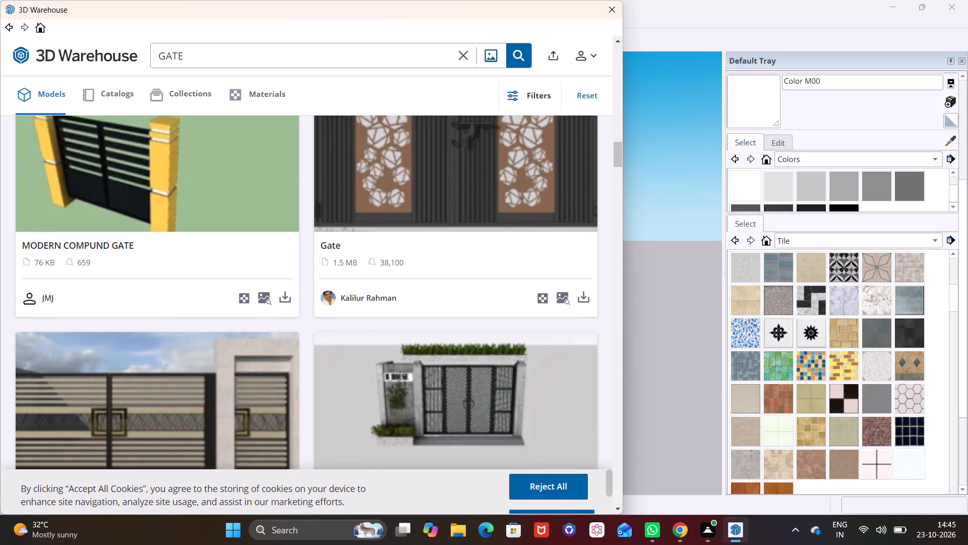
{"action": "scroll", "coordinate": [343, 328], "scroll_direction": "down", "scroll_amount": 7}
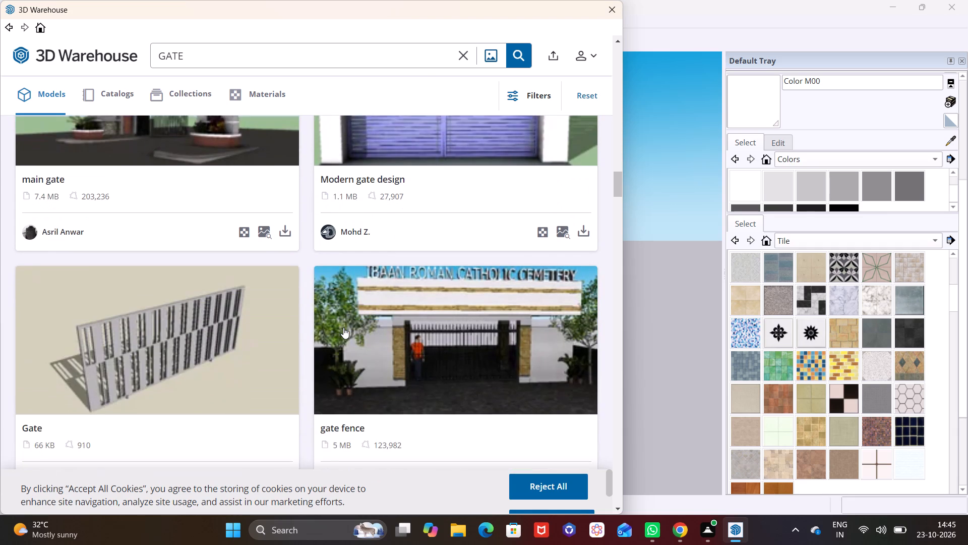
{"action": "scroll", "coordinate": [343, 328], "scroll_direction": "down", "scroll_amount": 10}
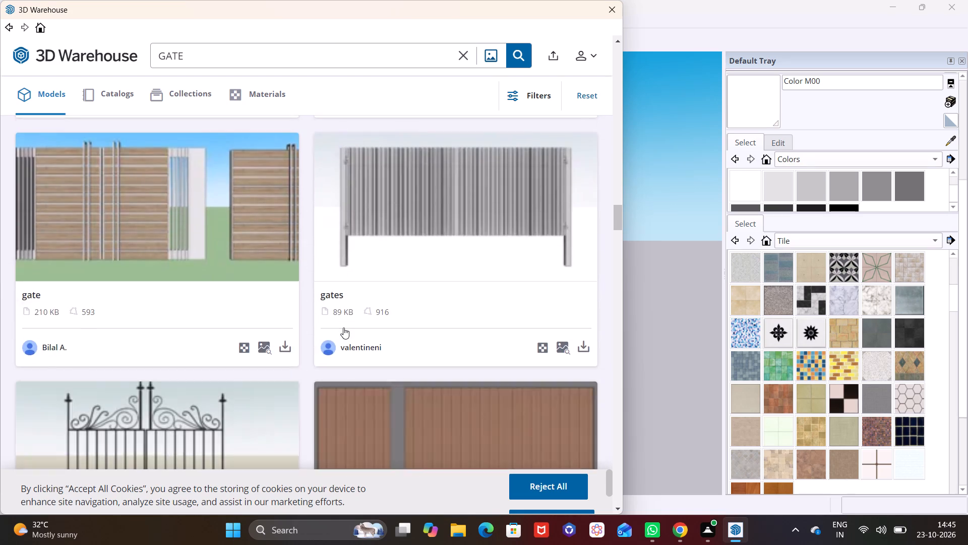
{"action": "scroll", "coordinate": [343, 328], "scroll_direction": "down", "scroll_amount": 17}
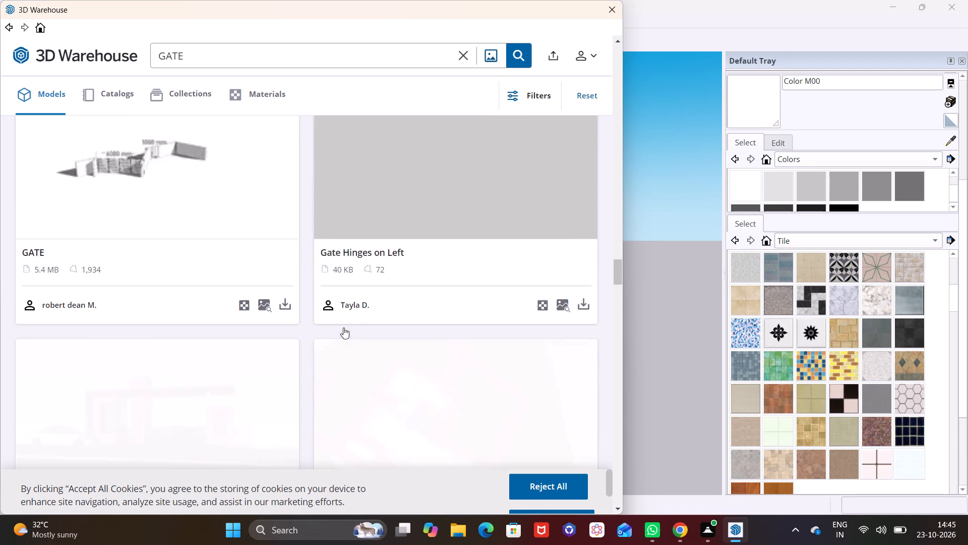
{"action": "scroll", "coordinate": [343, 328], "scroll_direction": "down", "scroll_amount": 10}
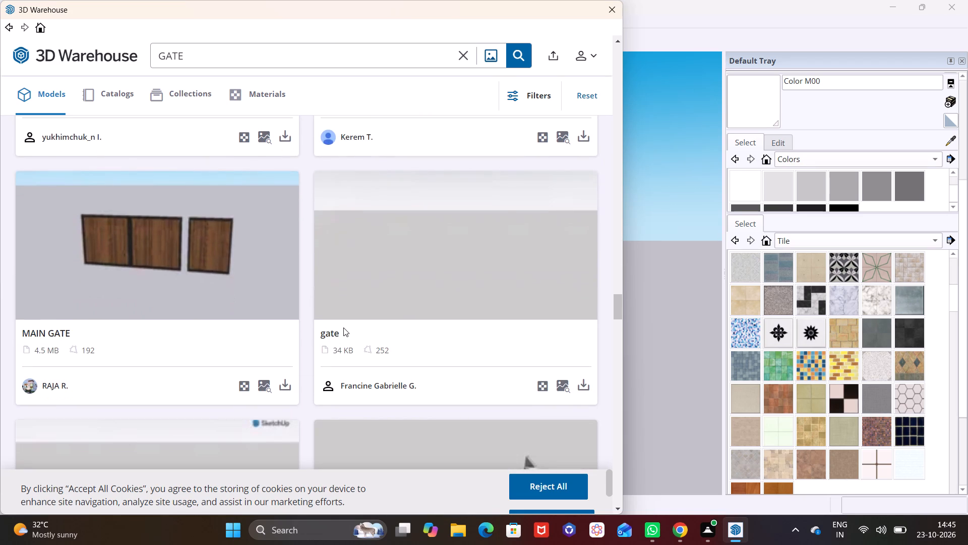
{"action": "scroll", "coordinate": [343, 328], "scroll_direction": "down", "scroll_amount": 10}
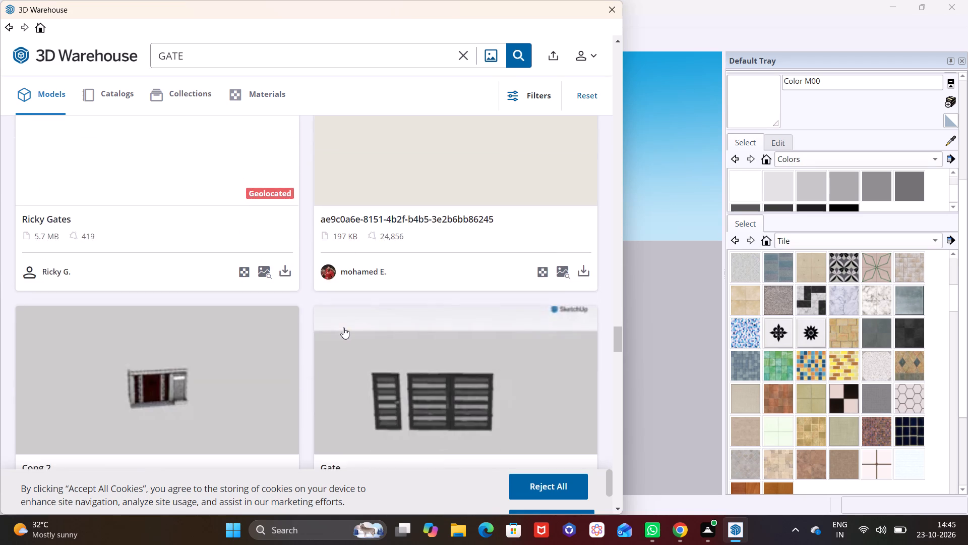
{"action": "scroll", "coordinate": [343, 328], "scroll_direction": "down", "scroll_amount": 13}
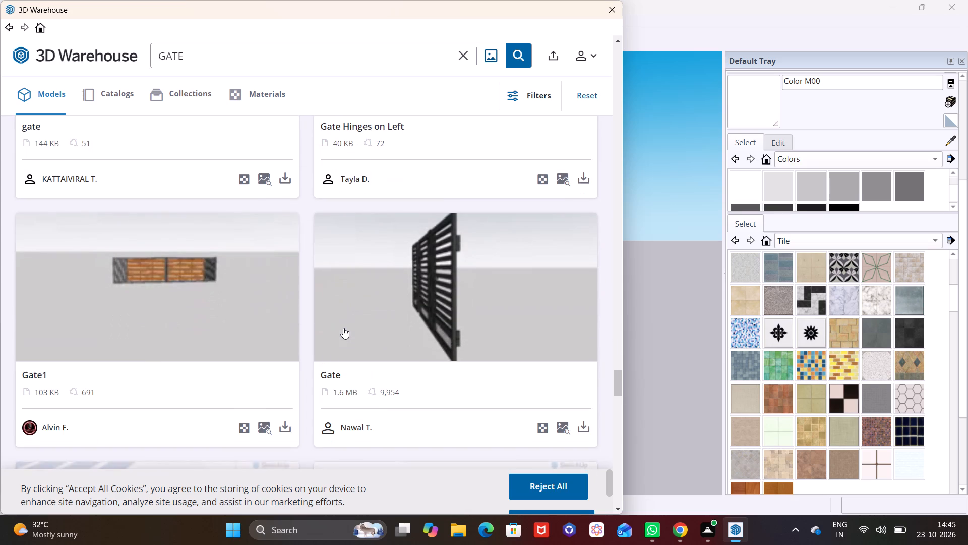
{"action": "scroll", "coordinate": [262, 311], "scroll_direction": "down", "scroll_amount": 4}
{"action": "scroll", "coordinate": [308, 319], "scroll_direction": "down", "scroll_amount": 4}
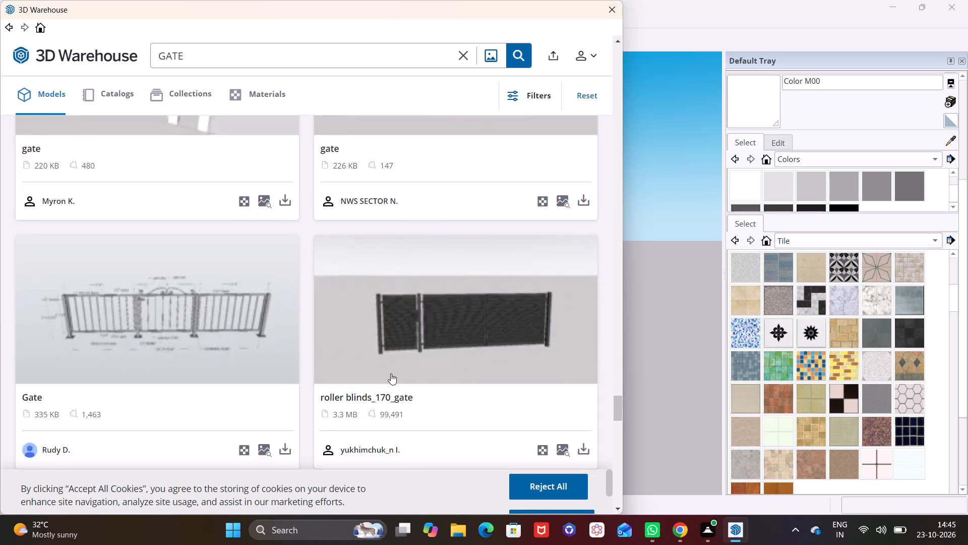
{"action": "left_click", "coordinate": [620, 506]}
{"action": "left_click", "coordinate": [620, 506]}
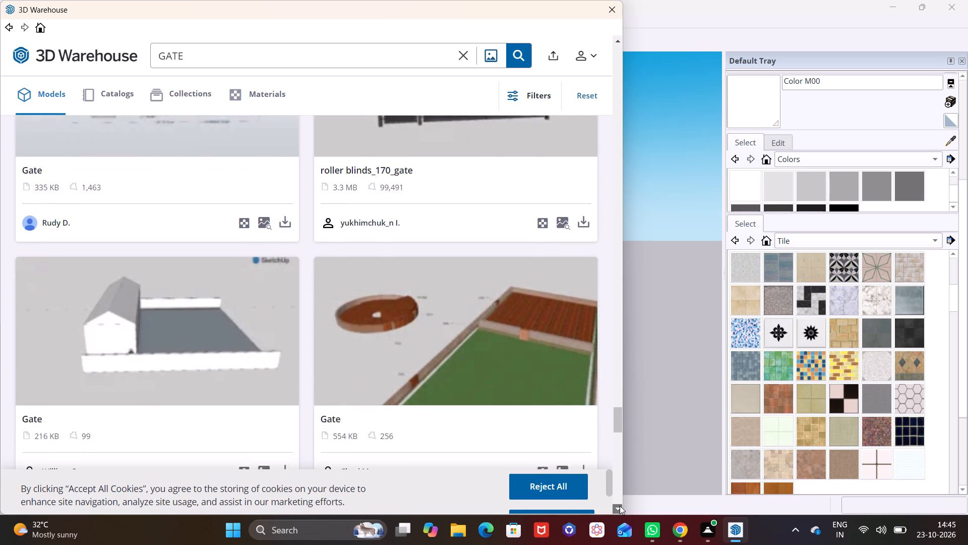
{"action": "left_click", "coordinate": [620, 506]}
{"action": "left_click", "coordinate": [620, 506]}
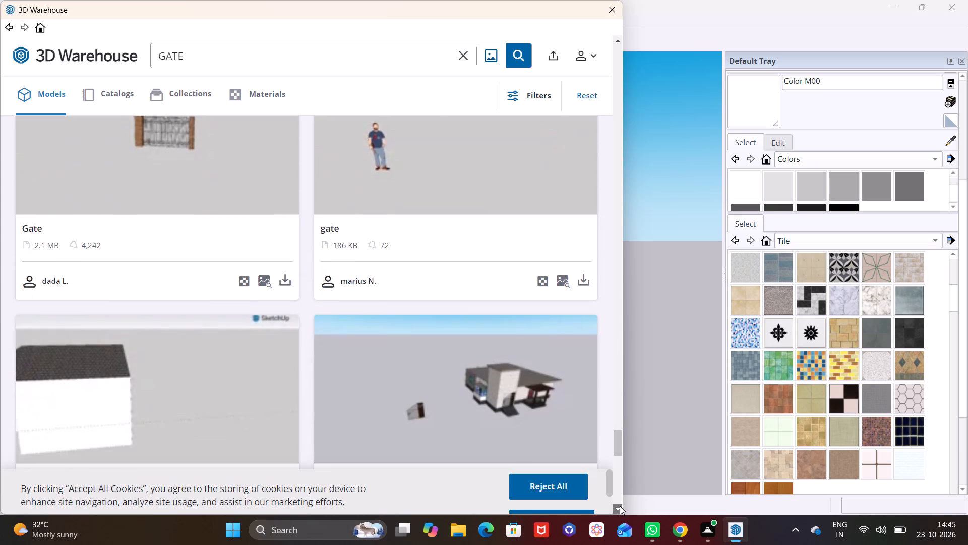
{"action": "left_click", "coordinate": [620, 506]}
{"action": "left_click", "coordinate": [617, 506]}
{"action": "double_click", "coordinate": [617, 506]}
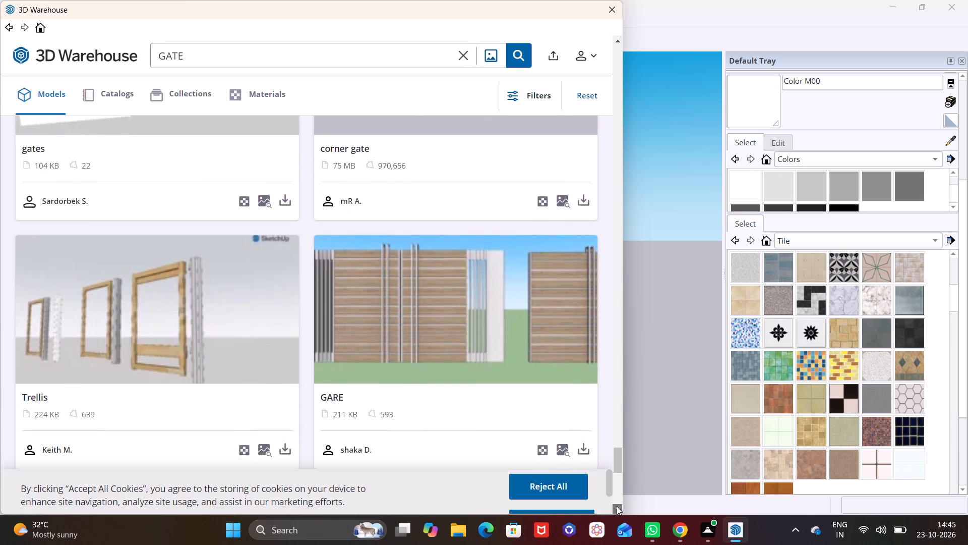
{"action": "left_click", "coordinate": [617, 506]}
{"action": "left_click", "coordinate": [617, 506]}
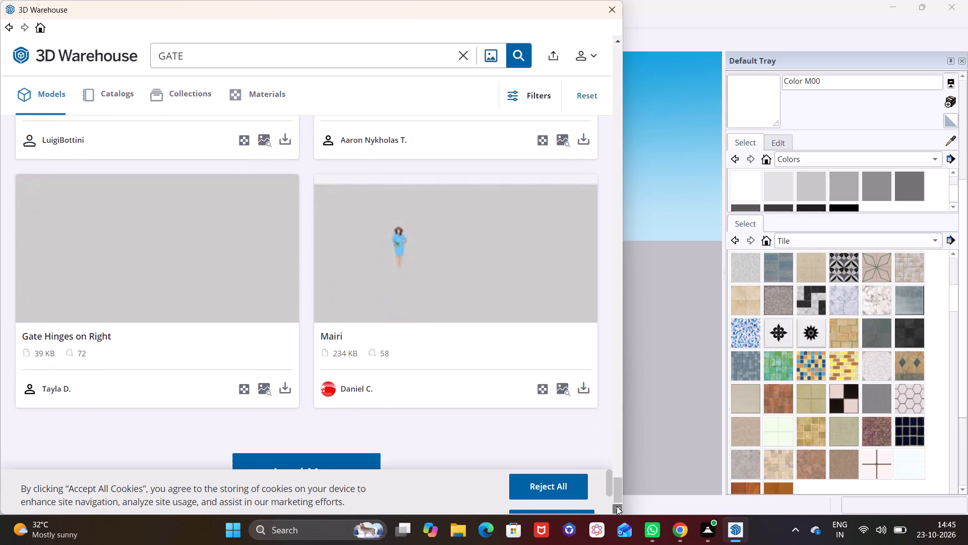
Load more gate models and examine the additional designs.
{"action": "left_click", "coordinate": [331, 437]}
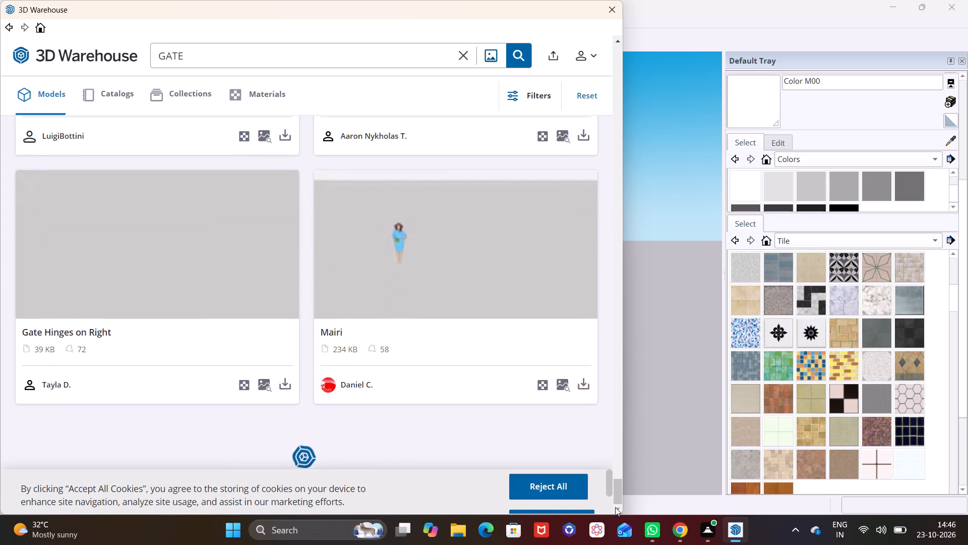
{"action": "left_click", "coordinate": [616, 507]}
{"action": "left_click", "coordinate": [616, 507]}
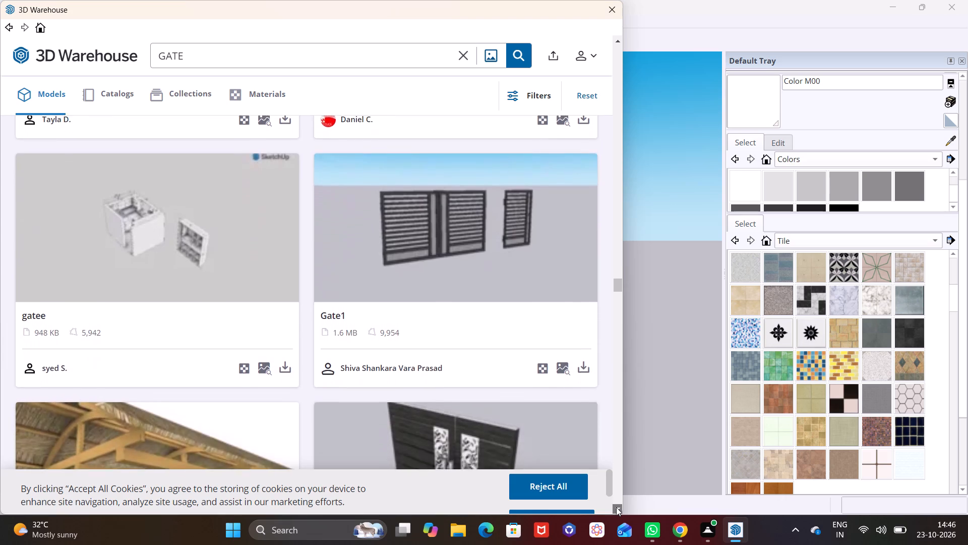
{"action": "left_click", "coordinate": [616, 507]}
{"action": "left_click", "coordinate": [616, 507]}
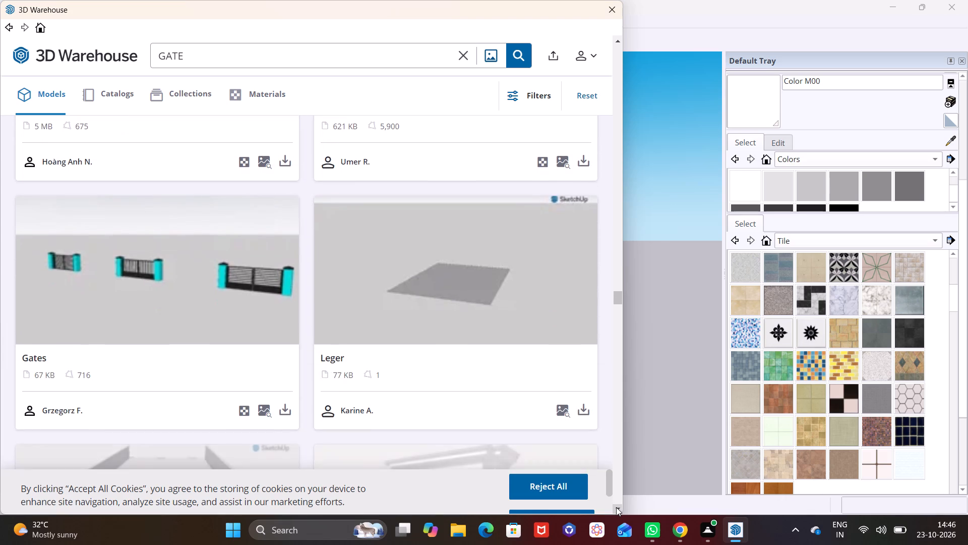
{"action": "left_click", "coordinate": [616, 507]}
{"action": "left_click", "coordinate": [616, 507]}
{"action": "left_click", "coordinate": [616, 507]}
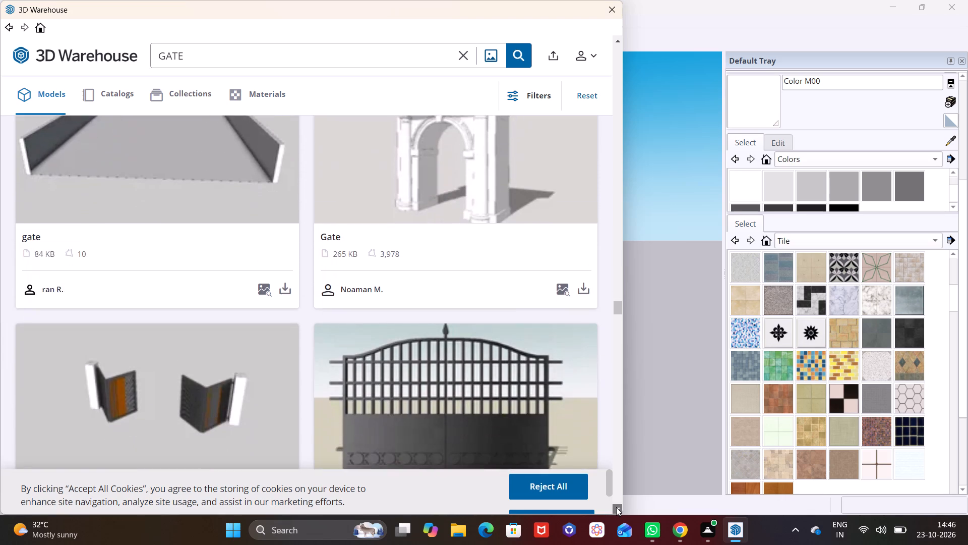
{"action": "left_click", "coordinate": [616, 507]}
{"action": "left_click", "coordinate": [616, 507]}
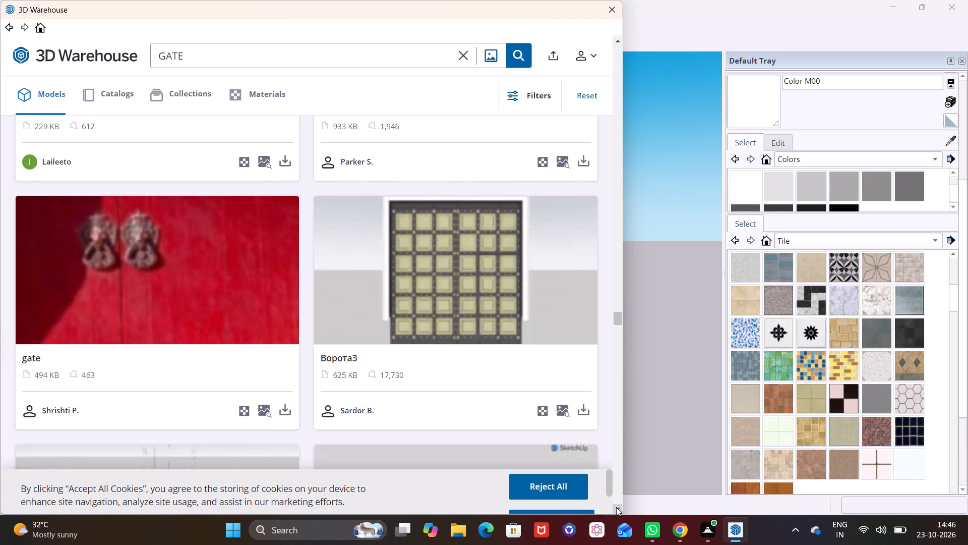
{"action": "left_click", "coordinate": [616, 507]}
{"action": "left_click", "coordinate": [616, 507]}
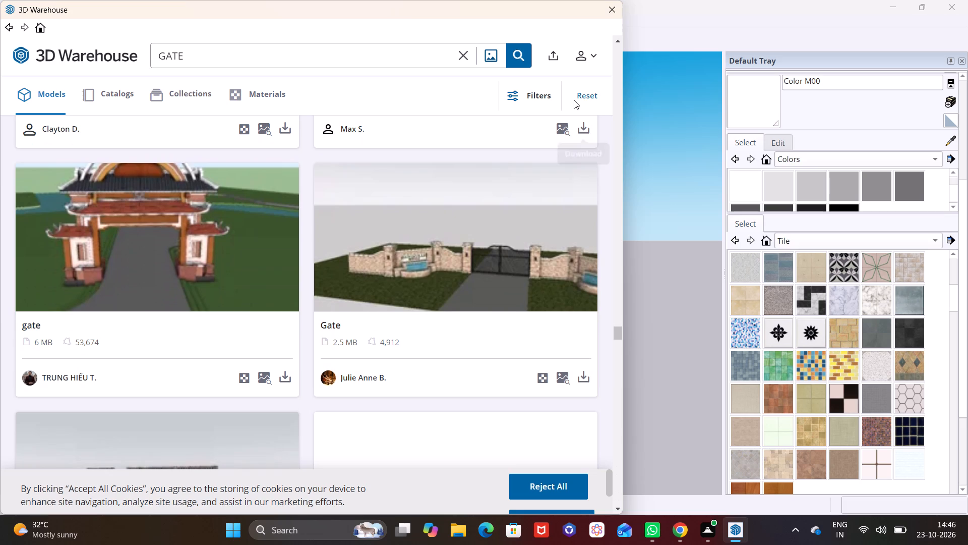
Look back through the loaded 3D Warehouse gate models towards the start of the results for a suitable design.
{"action": "left_click", "coordinate": [617, 42]}
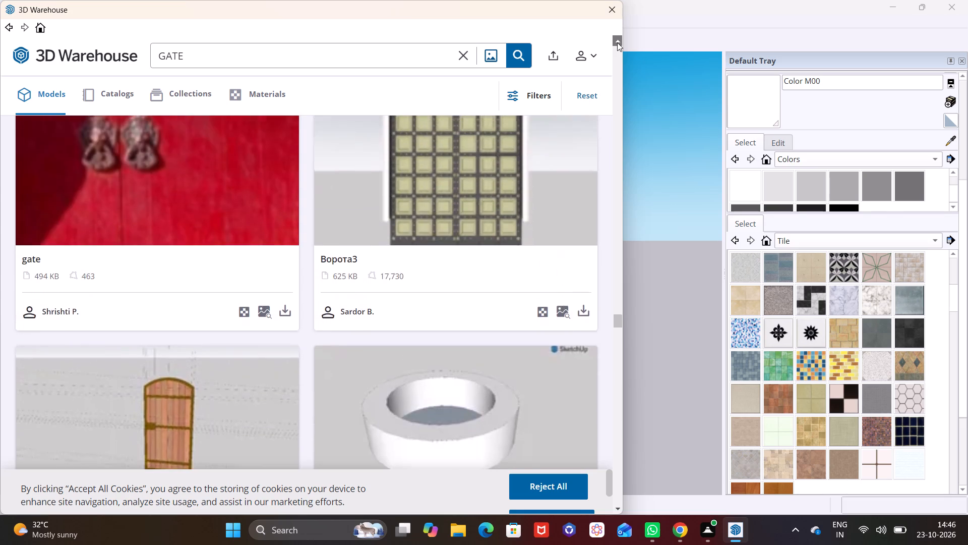
{"action": "left_click", "coordinate": [617, 42]}
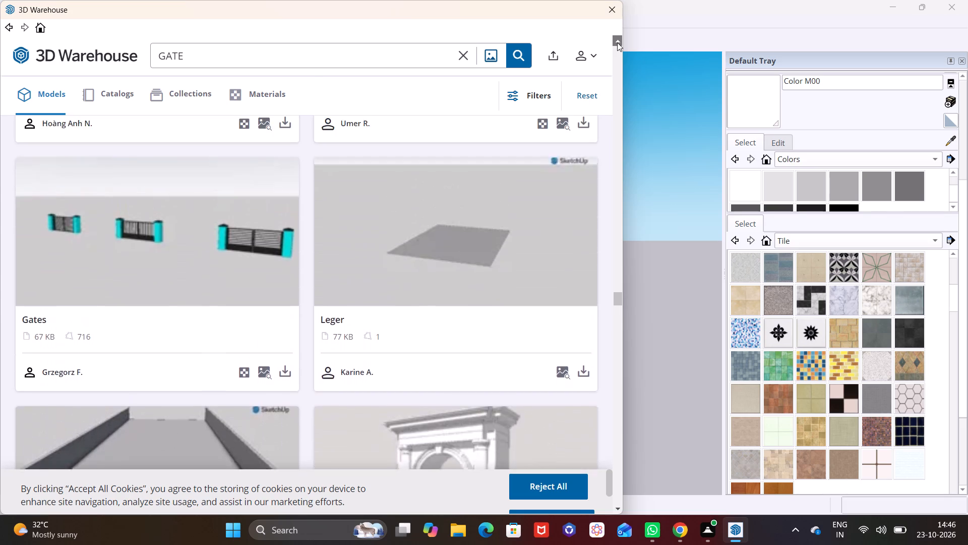
{"action": "left_click", "coordinate": [617, 42]}
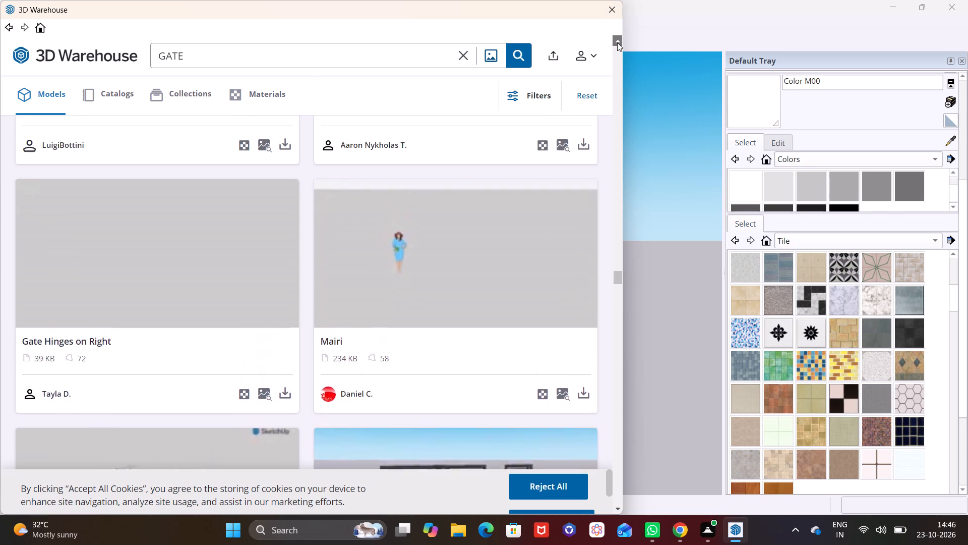
{"action": "left_click", "coordinate": [617, 42]}
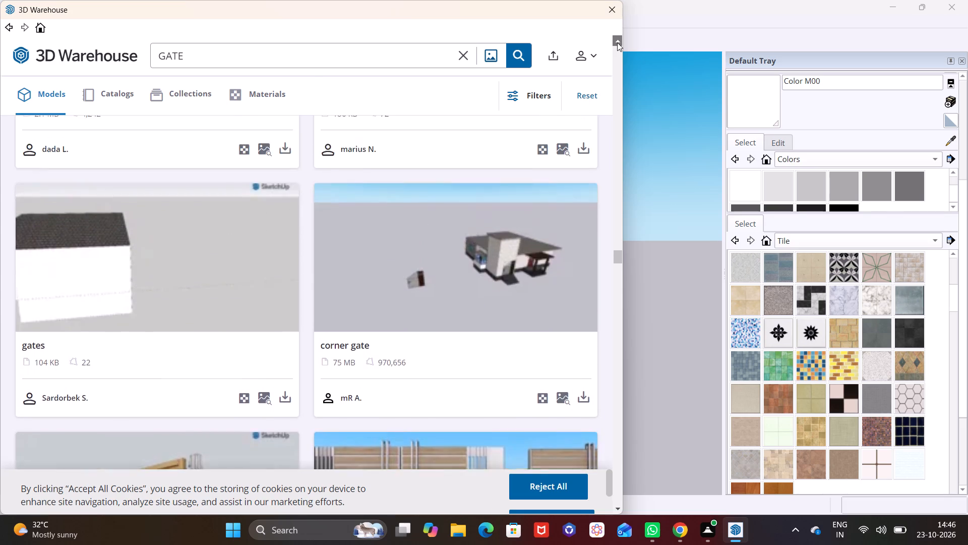
{"action": "left_click", "coordinate": [617, 42]}
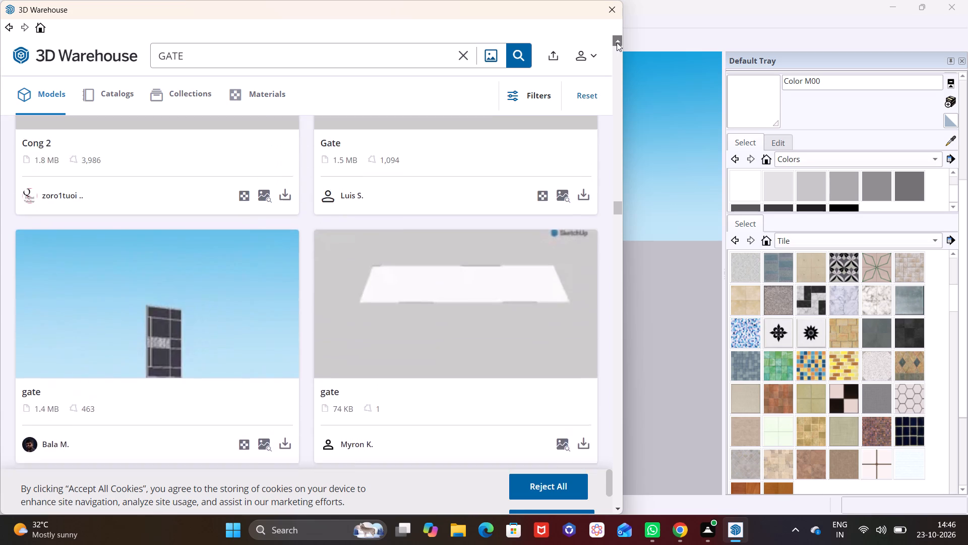
{"action": "left_click", "coordinate": [617, 42]}
{"action": "left_click", "coordinate": [617, 42]}
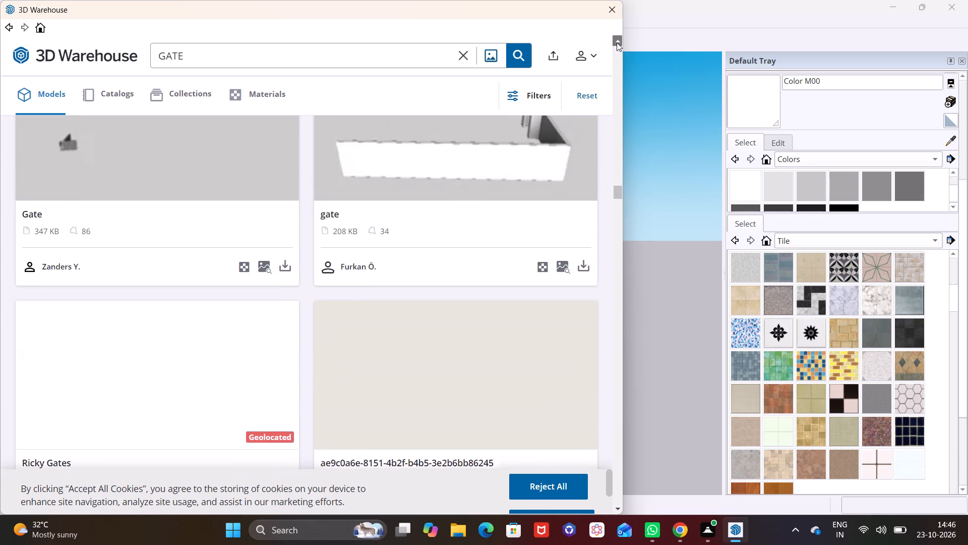
{"action": "left_click", "coordinate": [617, 42]}
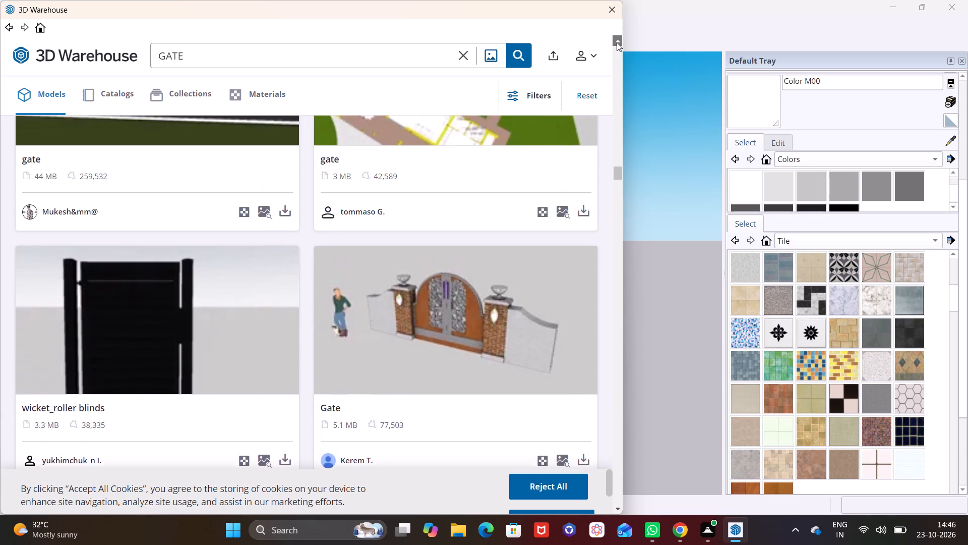
{"action": "left_click", "coordinate": [617, 42]}
{"action": "left_click", "coordinate": [617, 42]}
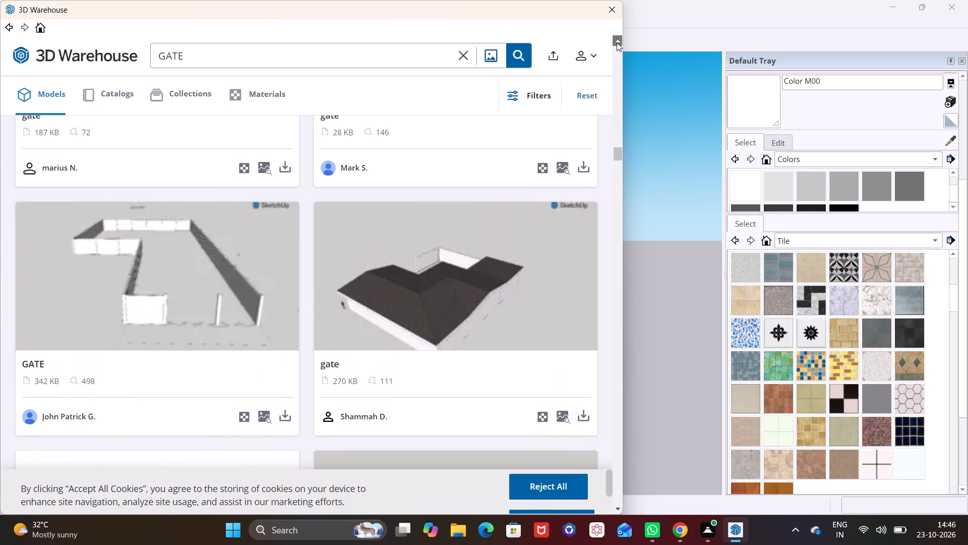
{"action": "left_click", "coordinate": [617, 42]}
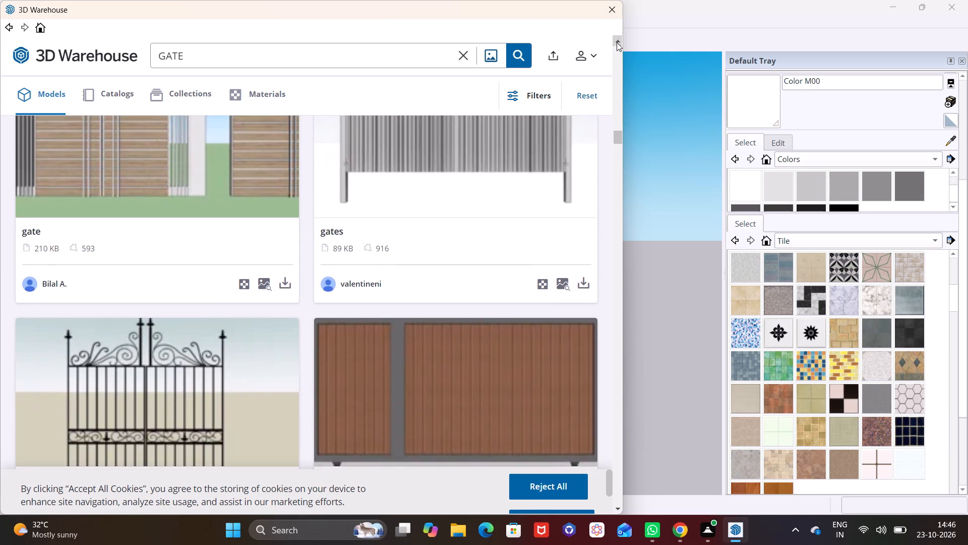
{"action": "left_click", "coordinate": [617, 42]}
{"action": "left_click", "coordinate": [617, 42]}
{"action": "left_click", "coordinate": [617, 42]}
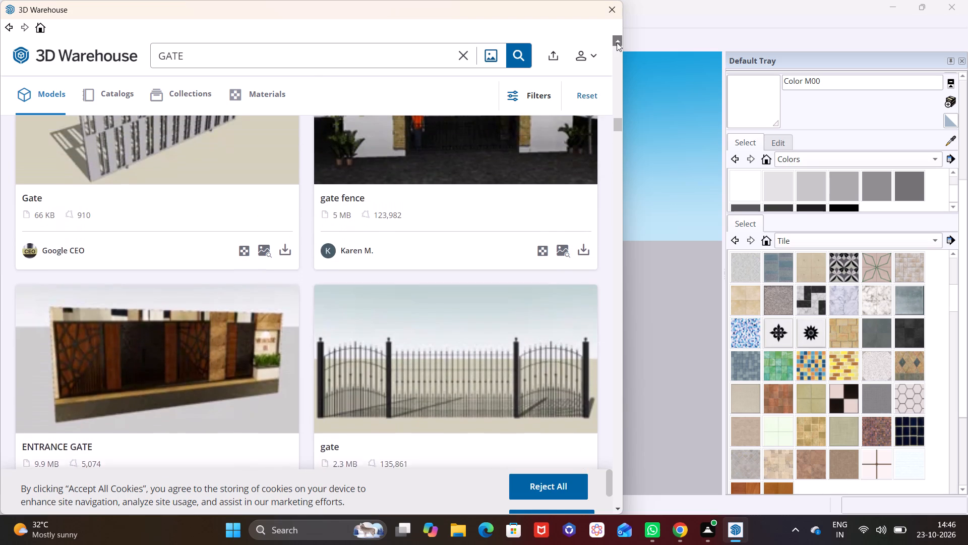
{"action": "left_click", "coordinate": [617, 42]}
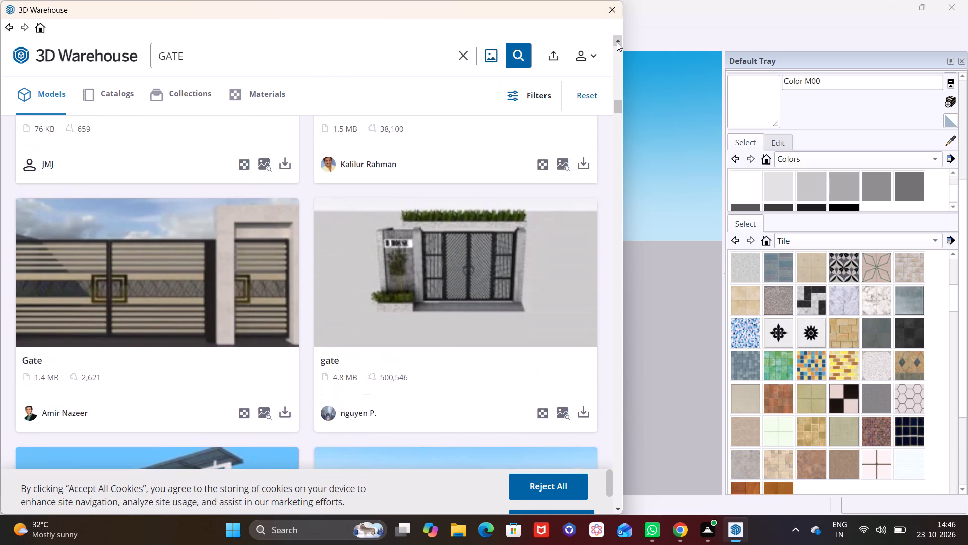
{"action": "left_click", "coordinate": [617, 42]}
{"action": "left_click", "coordinate": [617, 42]}
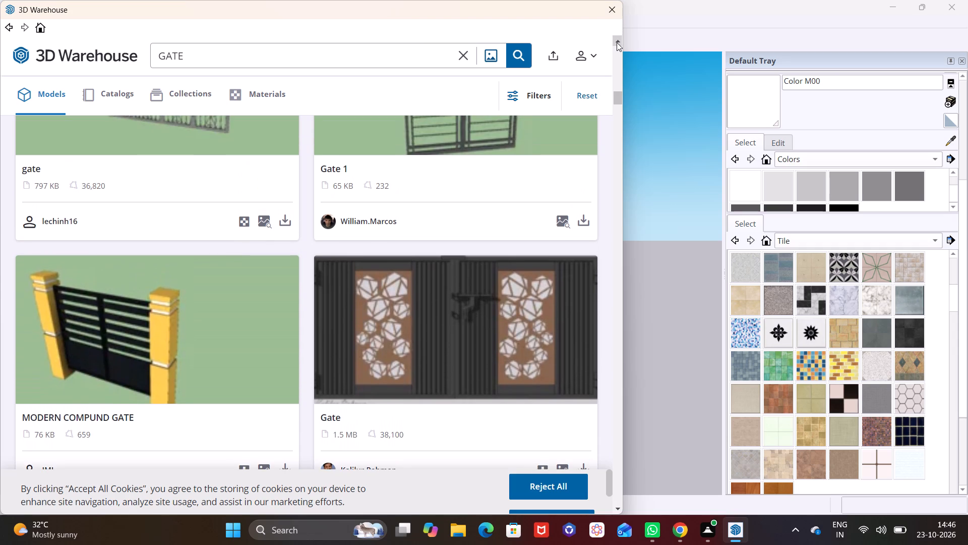
{"action": "left_click", "coordinate": [617, 42]}
{"action": "left_click", "coordinate": [617, 42]}
{"action": "left_click", "coordinate": [617, 42]}
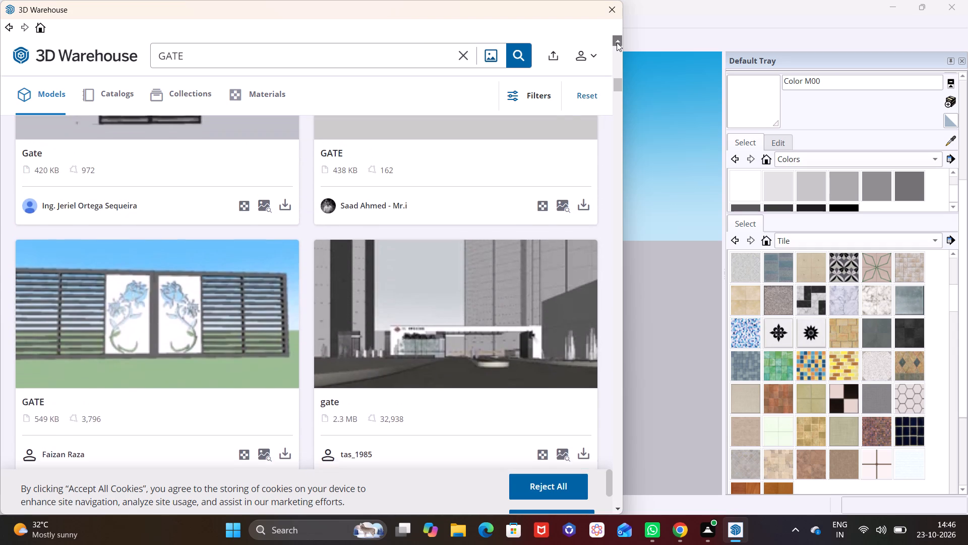
{"action": "left_click", "coordinate": [617, 42]}
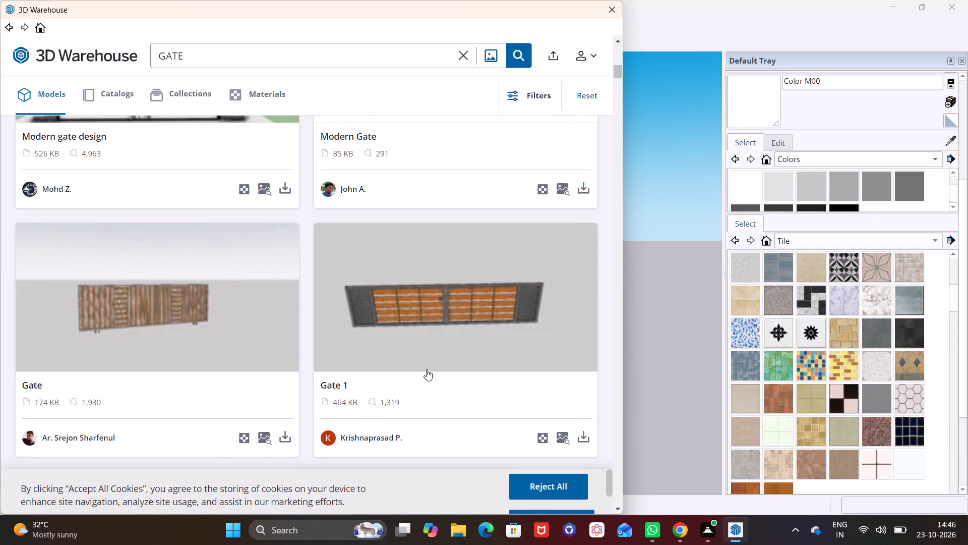
Download the wood-slatted "Gate 1" model directly into the building model and place it on the ground by the front wall.
{"action": "left_click", "coordinate": [581, 432]}
{"action": "left_click", "coordinate": [265, 271]}
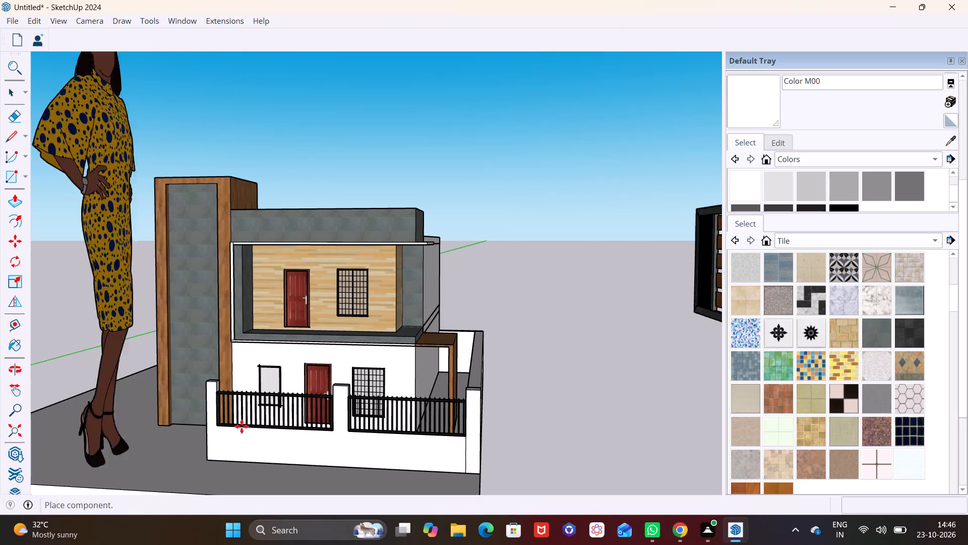
{"action": "left_click", "coordinate": [87, 447]}
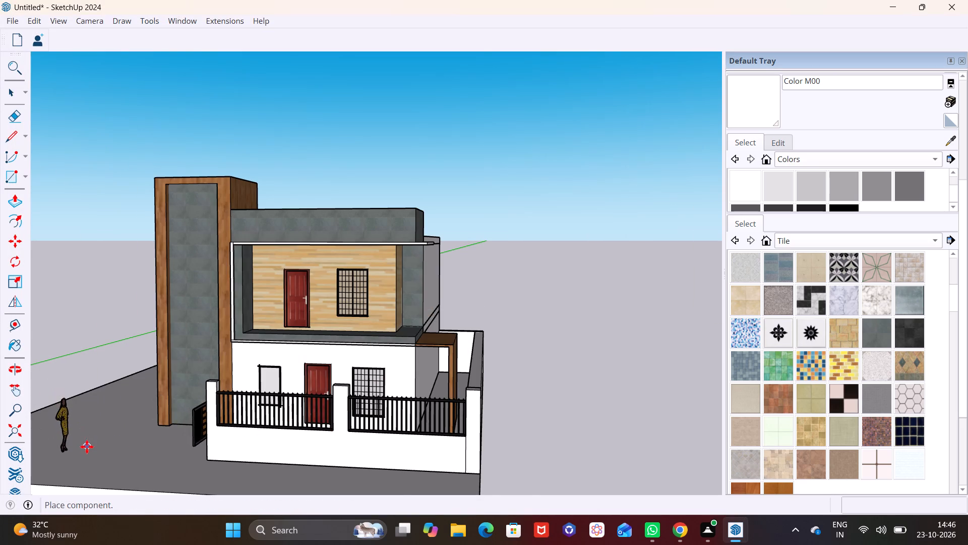
Erase the standing woman figure from inside the imported gate component.
{"action": "left_click", "coordinate": [15, 244]}
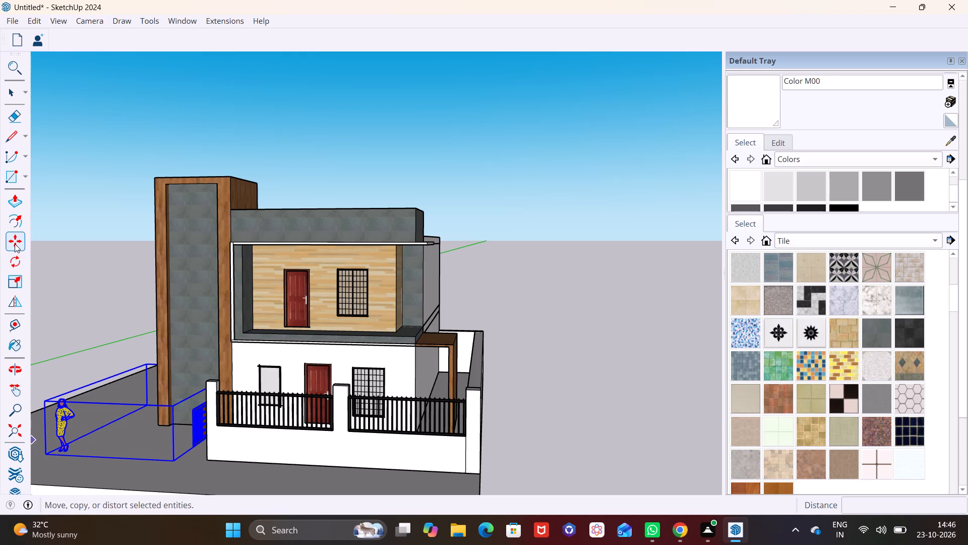
{"action": "left_click", "coordinate": [0, 93]}
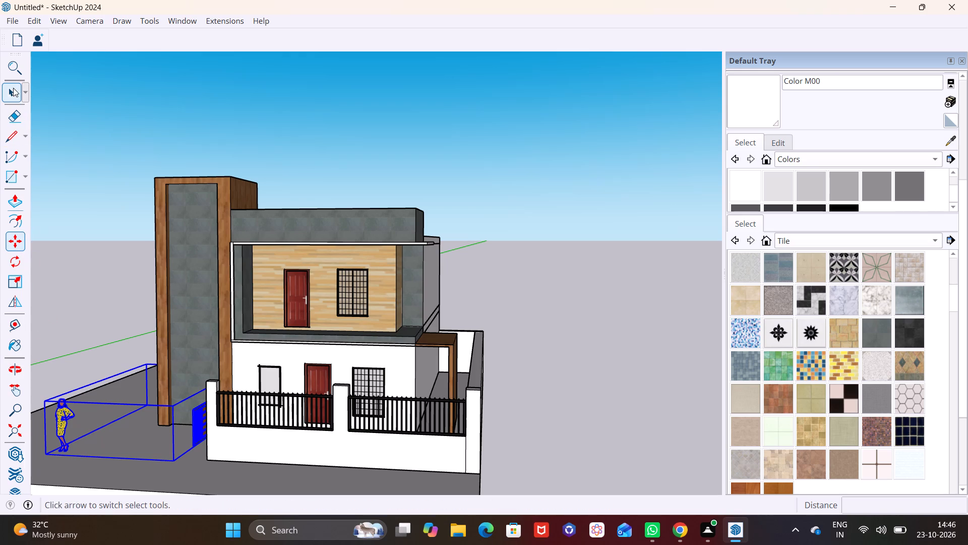
{"action": "left_click", "coordinate": [13, 88]}
{"action": "triple_click", "coordinate": [66, 411]}
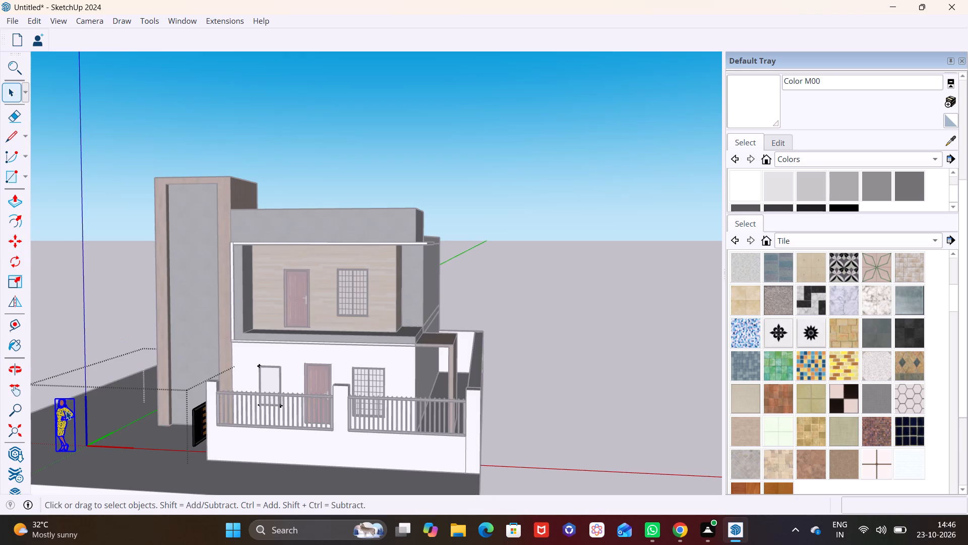
{"action": "right_click", "coordinate": [66, 411]}
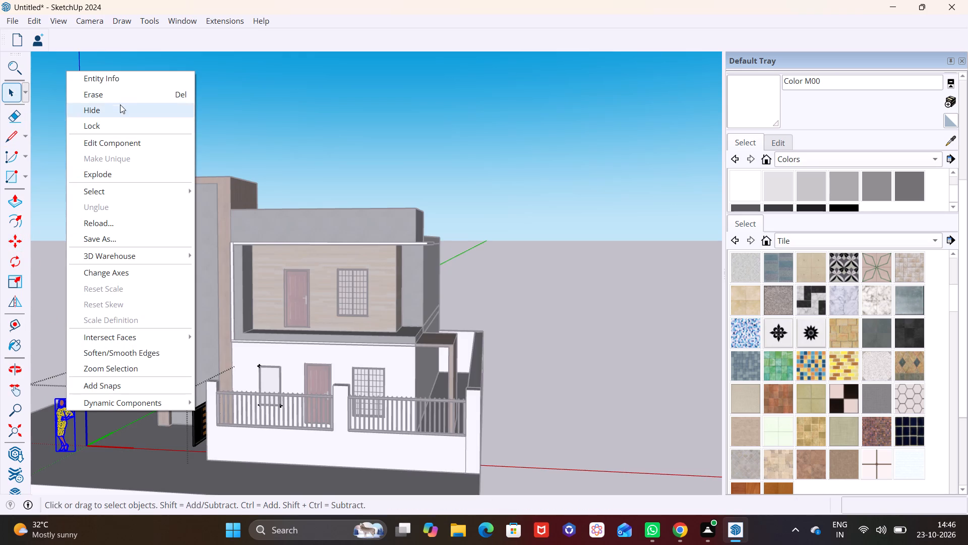
{"action": "left_click", "coordinate": [122, 100]}
Rotate the gate 90 degrees on the ground plane so it runs parallel to the front wall, and leave component editing.
{"action": "left_click", "coordinate": [190, 427]}
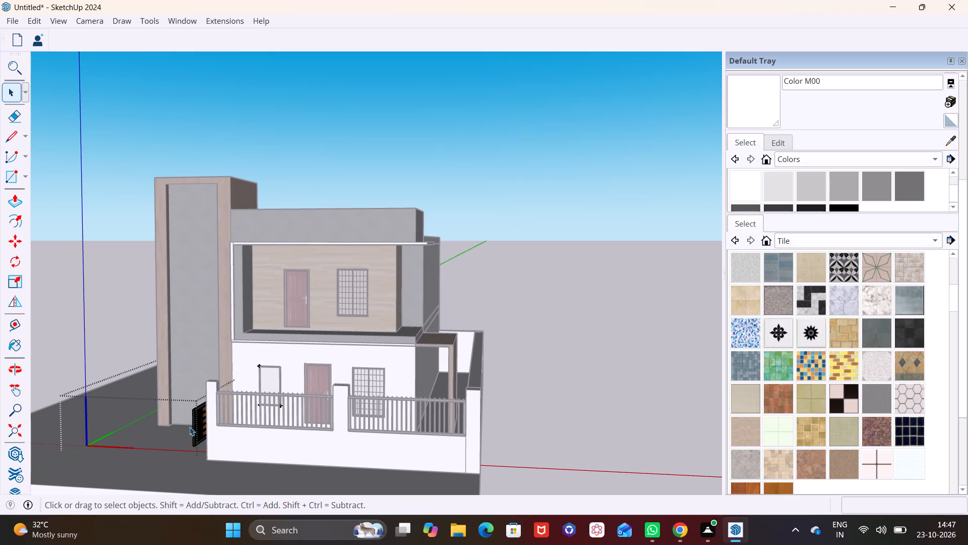
{"action": "left_click", "coordinate": [193, 423]}
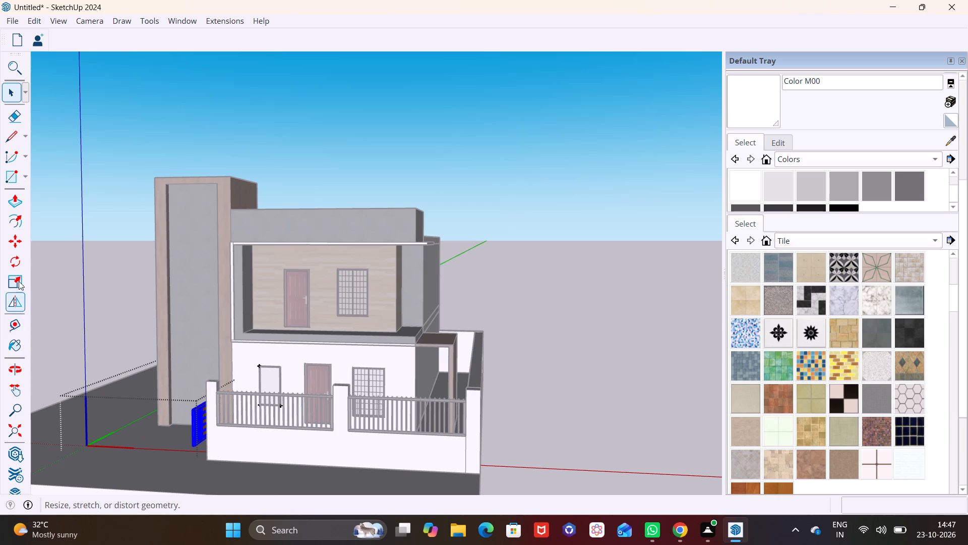
{"action": "left_click", "coordinate": [17, 261]}
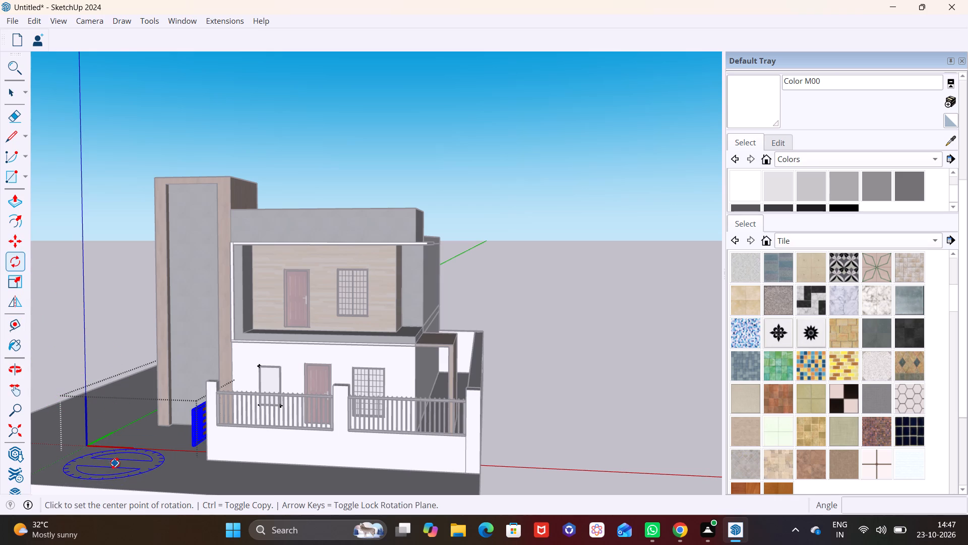
{"action": "left_click", "coordinate": [116, 460]}
{"action": "left_click", "coordinate": [223, 467]}
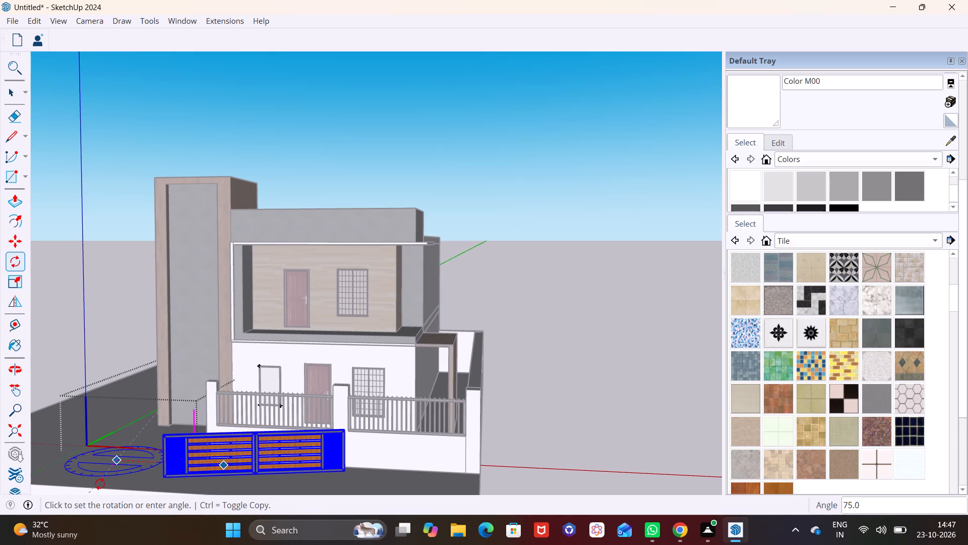
{"action": "left_click", "coordinate": [69, 487]}
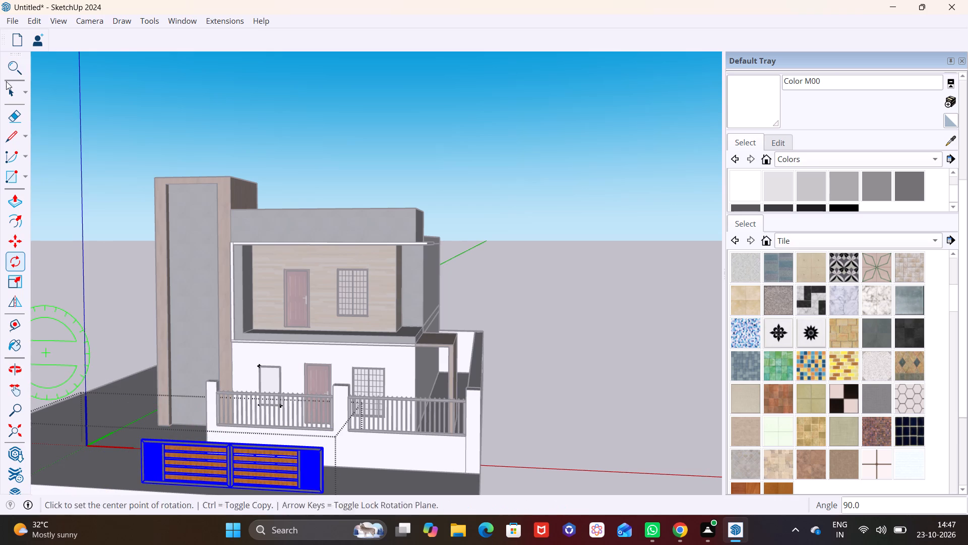
{"action": "left_click", "coordinate": [9, 94]}
{"action": "left_click", "coordinate": [131, 364]}
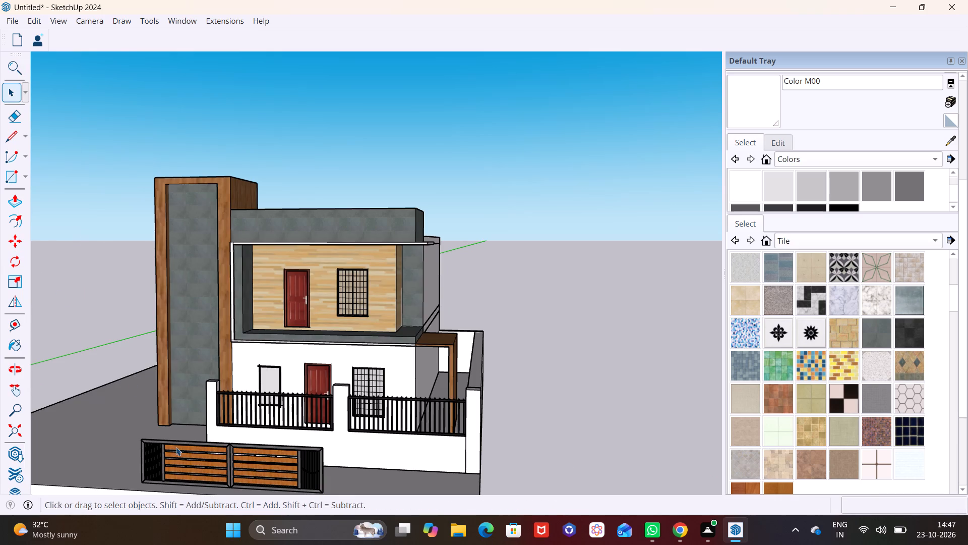
Move the gate by its lower corner to the open side of the front boundary wall's end pillar.
{"action": "scroll", "coordinate": [176, 447], "scroll_direction": "down", "scroll_amount": 2}
{"action": "middle_click_drag", "start_coordinate": [222, 452], "coordinate": [264, 454]}
{"action": "left_click", "coordinate": [258, 459]}
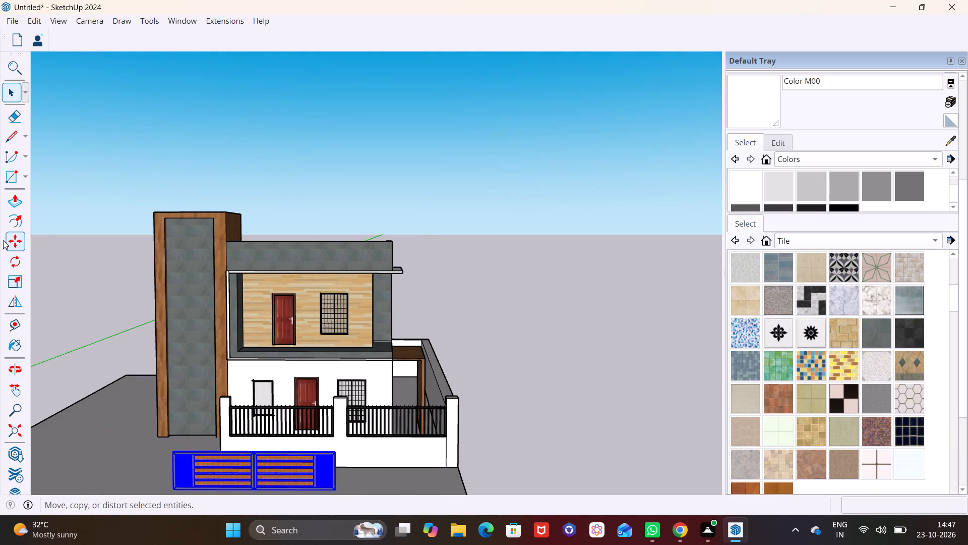
{"action": "left_click", "coordinate": [22, 242]}
{"action": "left_click", "coordinate": [331, 489]}
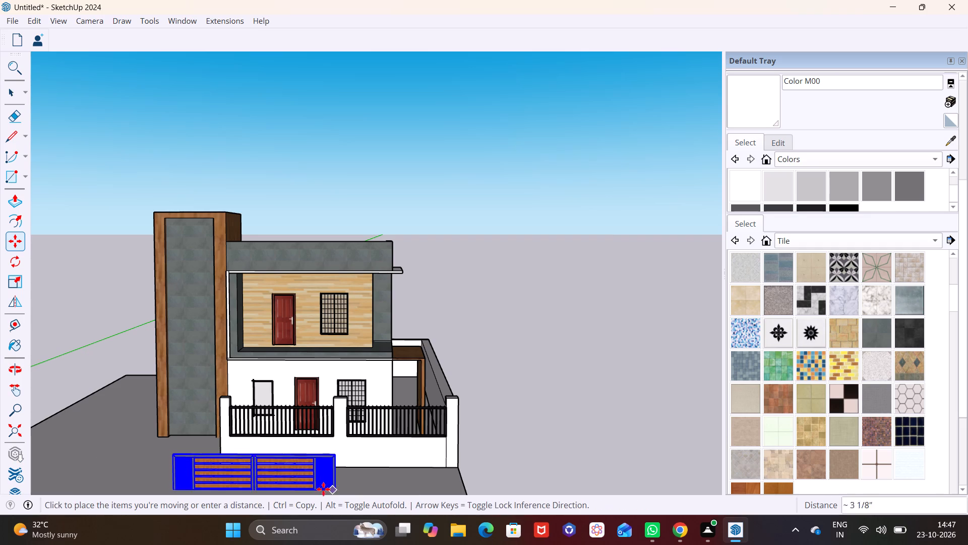
{"action": "scroll", "coordinate": [245, 444], "scroll_direction": "up", "scroll_amount": 5}
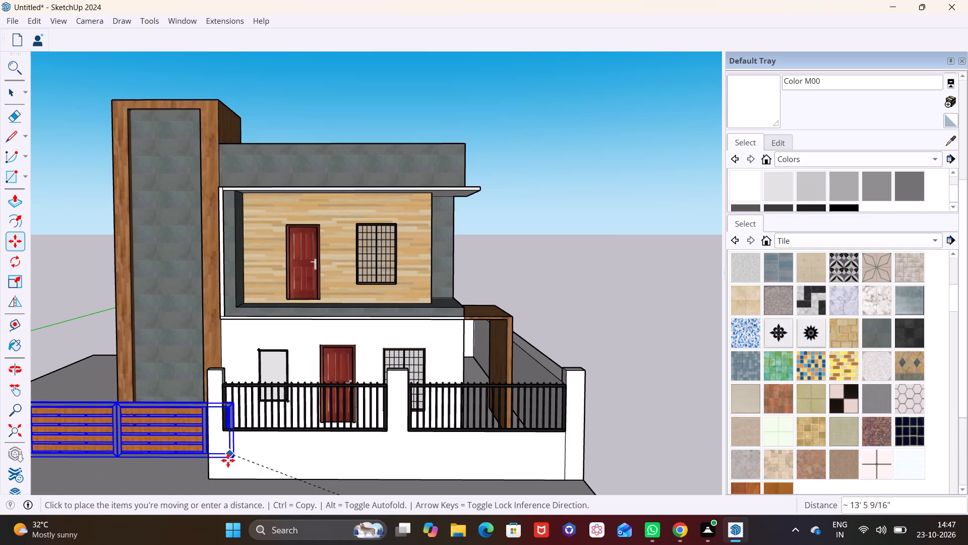
{"action": "left_click", "coordinate": [200, 474]}
Move the gate back in line with the front wall so its end meets the base of the end pillar.
{"action": "scroll", "coordinate": [219, 468], "scroll_direction": "up", "scroll_amount": 1}
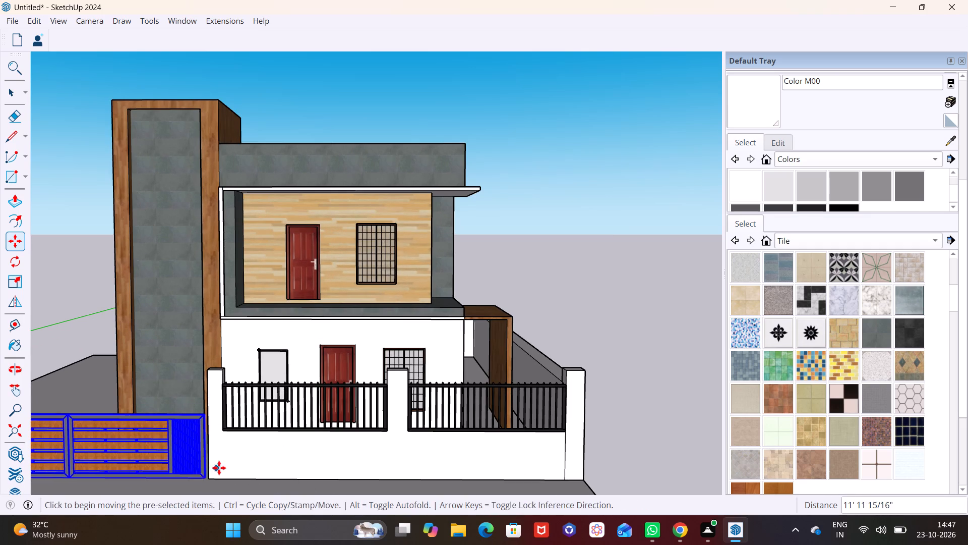
{"action": "middle_click_drag", "start_coordinate": [219, 468], "coordinate": [274, 420]}
{"action": "scroll", "coordinate": [275, 420], "scroll_direction": "down", "scroll_amount": 1}
{"action": "middle_click", "coordinate": [286, 432]}
{"action": "middle_click_drag", "start_coordinate": [306, 394], "coordinate": [454, 245]}
{"action": "middle_click_drag", "start_coordinate": [431, 287], "coordinate": [428, 338]}
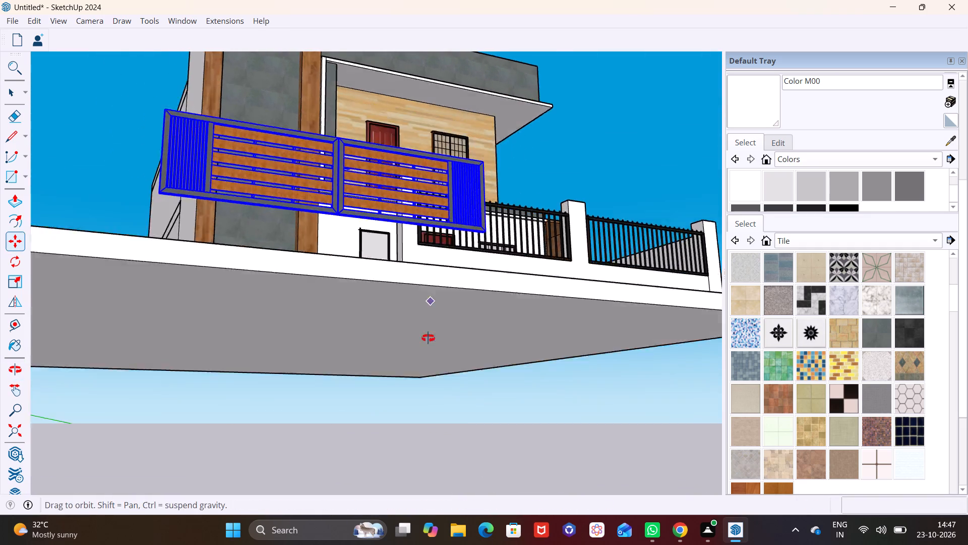
{"action": "middle_click_drag", "start_coordinate": [428, 338], "coordinate": [462, 422]}
{"action": "scroll", "coordinate": [462, 365], "scroll_direction": "up", "scroll_amount": 2}
{"action": "middle_click_drag", "start_coordinate": [441, 378], "coordinate": [583, 412]}
{"action": "middle_click_drag", "start_coordinate": [561, 357], "coordinate": [559, 299], "text": "shift"}
{"action": "middle_click_drag", "start_coordinate": [522, 368], "coordinate": [566, 389]}
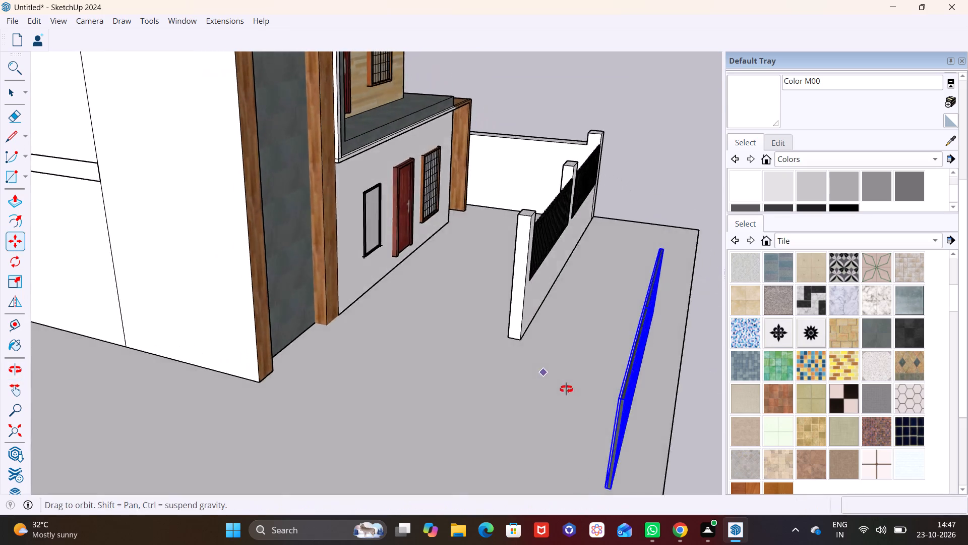
{"action": "middle_click_drag", "start_coordinate": [566, 389], "coordinate": [592, 378]}
{"action": "scroll", "coordinate": [627, 309], "scroll_direction": "up", "scroll_amount": 3}
{"action": "left_click", "coordinate": [669, 291]}
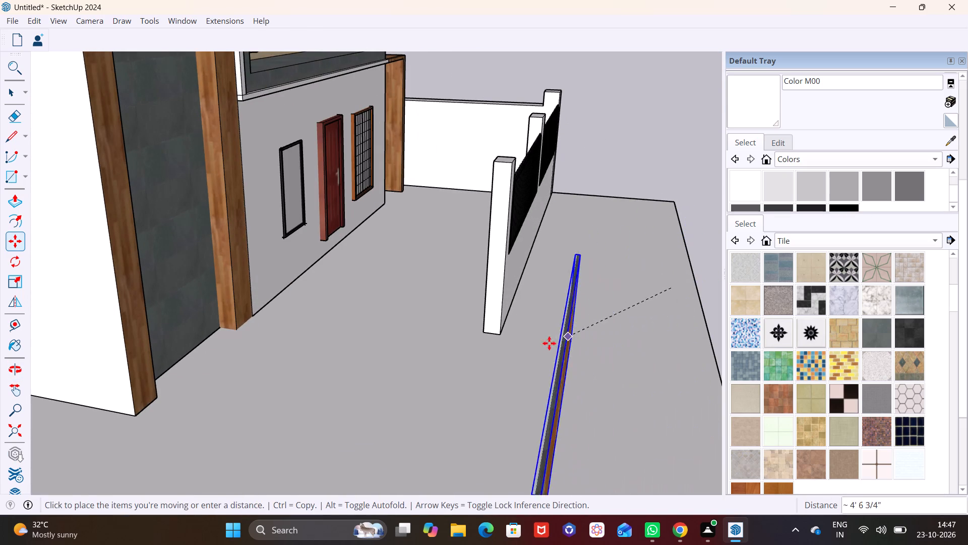
{"action": "left_click", "coordinate": [495, 331]}
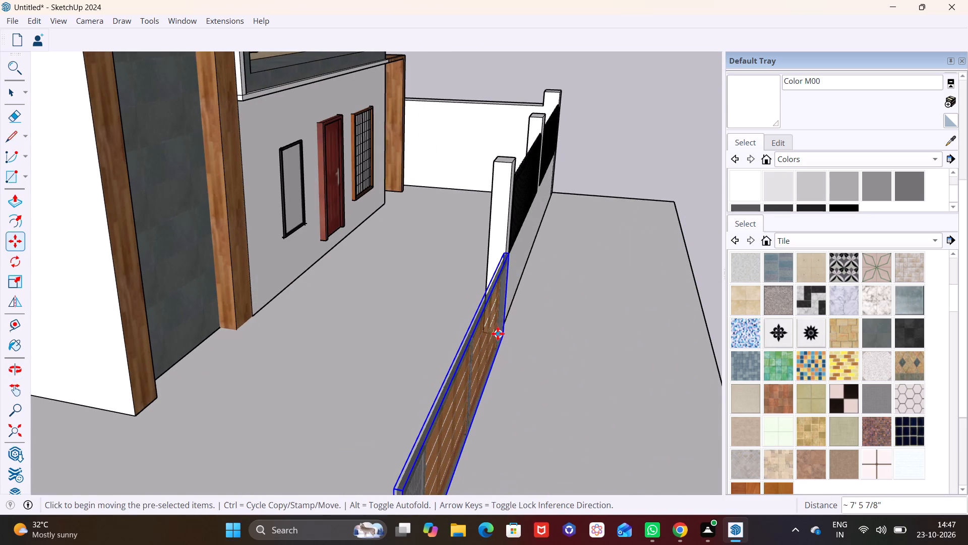
Examine up close how the gate's end frame meets the front wall's end pillar.
{"action": "key", "text": "space"}
{"action": "left_click", "coordinate": [555, 356]}
{"action": "middle_click_drag", "start_coordinate": [559, 358], "coordinate": [342, 331]}
{"action": "middle_click_drag", "start_coordinate": [355, 313], "coordinate": [530, 367]}
{"action": "middle_click_drag", "start_coordinate": [536, 374], "coordinate": [323, 378]}
{"action": "scroll", "coordinate": [273, 355], "scroll_direction": "up", "scroll_amount": 6}
{"action": "middle_click_drag", "start_coordinate": [274, 365], "coordinate": [329, 318]}
{"action": "scroll", "coordinate": [306, 352], "scroll_direction": "up", "scroll_amount": 4}
{"action": "middle_click_drag", "start_coordinate": [309, 359], "coordinate": [180, 366]}
{"action": "scroll", "coordinate": [190, 366], "scroll_direction": "up", "scroll_amount": 2}
{"action": "middle_click_drag", "start_coordinate": [300, 350], "coordinate": [292, 387], "text": "shift"}
{"action": "middle_click_drag", "start_coordinate": [238, 327], "coordinate": [290, 329]}
{"action": "middle_click_drag", "start_coordinate": [289, 351], "coordinate": [211, 357]}
{"action": "middle_click_drag", "start_coordinate": [295, 351], "coordinate": [208, 348]}
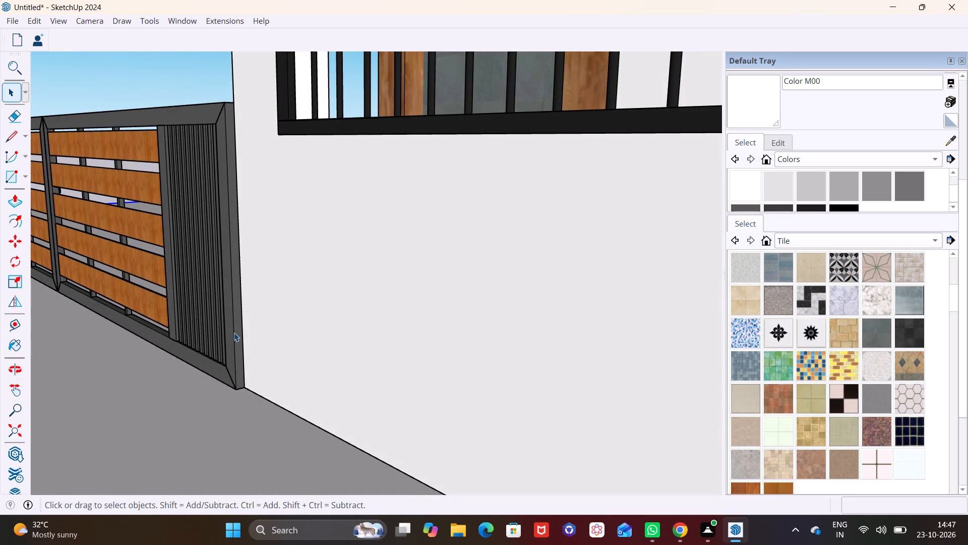
Move the gate slightly by its lower end corner so it meets the base of the front wall's end pillar.
{"action": "left_click", "coordinate": [234, 333]}
{"action": "key", "text": "m"}
{"action": "left_click", "coordinate": [239, 387]}
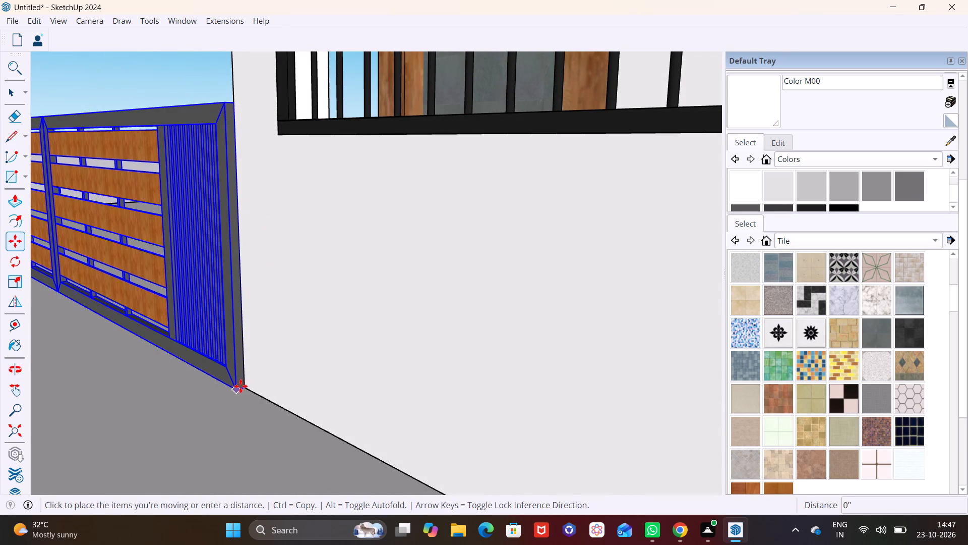
{"action": "left_click", "coordinate": [245, 382]}
Scale the gate's height by about 1.18 and its thickness by about 1.85.
{"action": "scroll", "coordinate": [225, 278], "scroll_direction": "down", "scroll_amount": 9}
{"action": "middle_click_drag", "start_coordinate": [223, 312], "coordinate": [233, 317]}
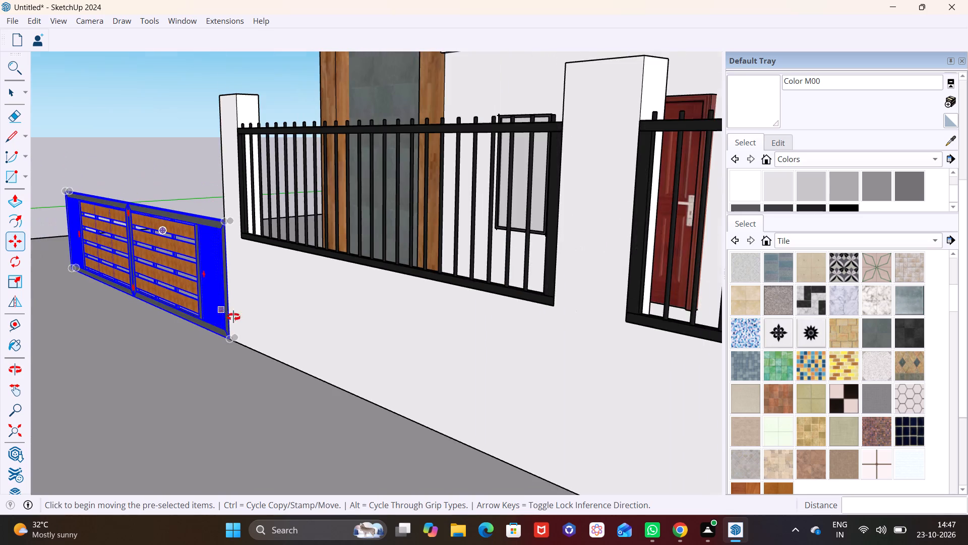
{"action": "middle_click_drag", "start_coordinate": [233, 317], "coordinate": [417, 308]}
{"action": "scroll", "coordinate": [358, 308], "scroll_direction": "down", "scroll_amount": 6}
{"action": "middle_click_drag", "start_coordinate": [343, 327], "coordinate": [475, 341], "text": "shift"}
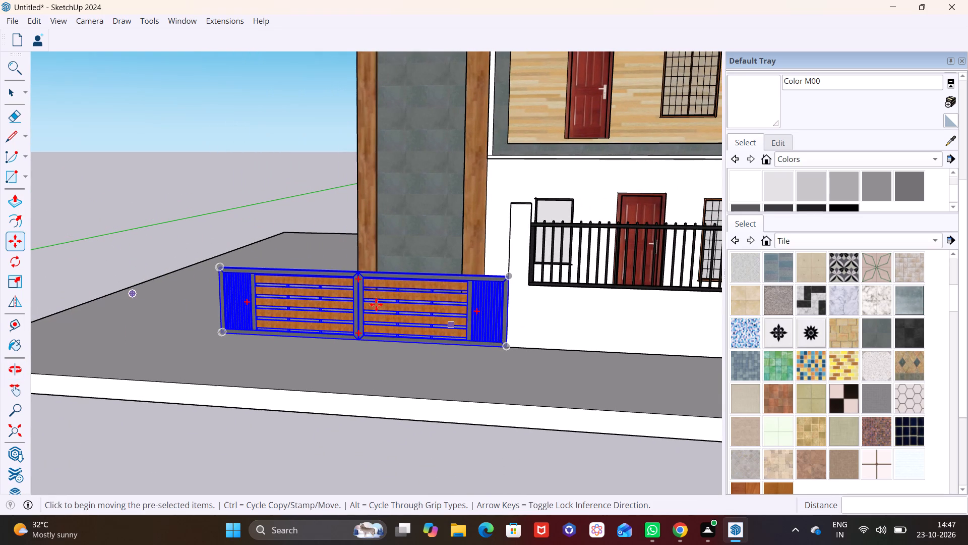
{"action": "left_click", "coordinate": [361, 297]}
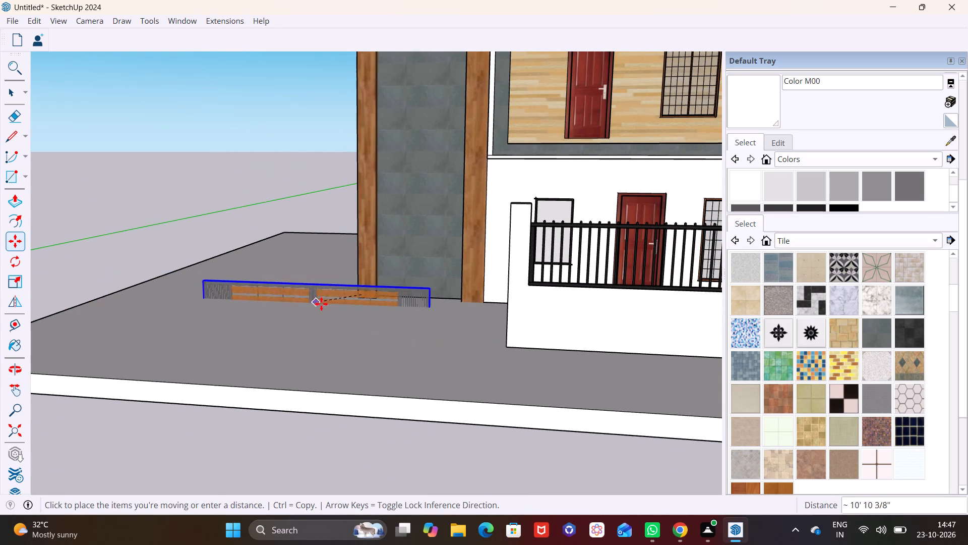
{"action": "key", "text": "space"}
{"action": "left_click", "coordinate": [18, 287]}
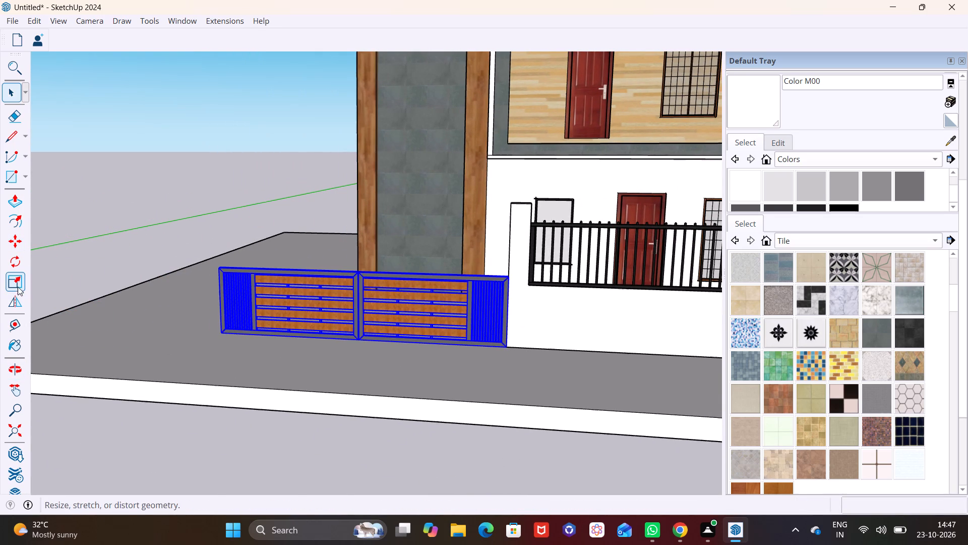
{"action": "middle_click_drag", "start_coordinate": [366, 275], "coordinate": [304, 341]}
{"action": "scroll", "coordinate": [312, 310], "scroll_direction": "up", "scroll_amount": 6}
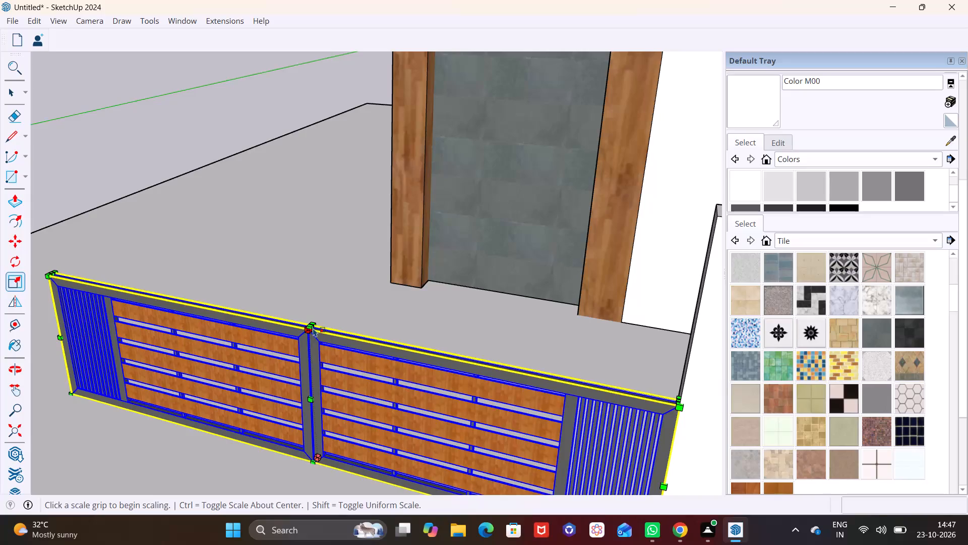
{"action": "left_click", "coordinate": [314, 328]}
{"action": "left_click", "coordinate": [325, 237]}
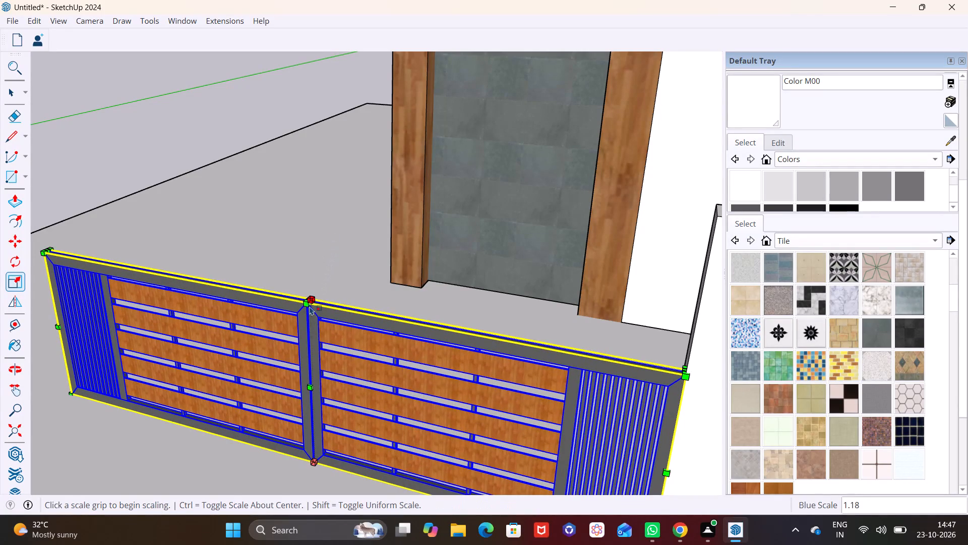
{"action": "left_click", "coordinate": [315, 298]}
{"action": "left_click", "coordinate": [312, 263]}
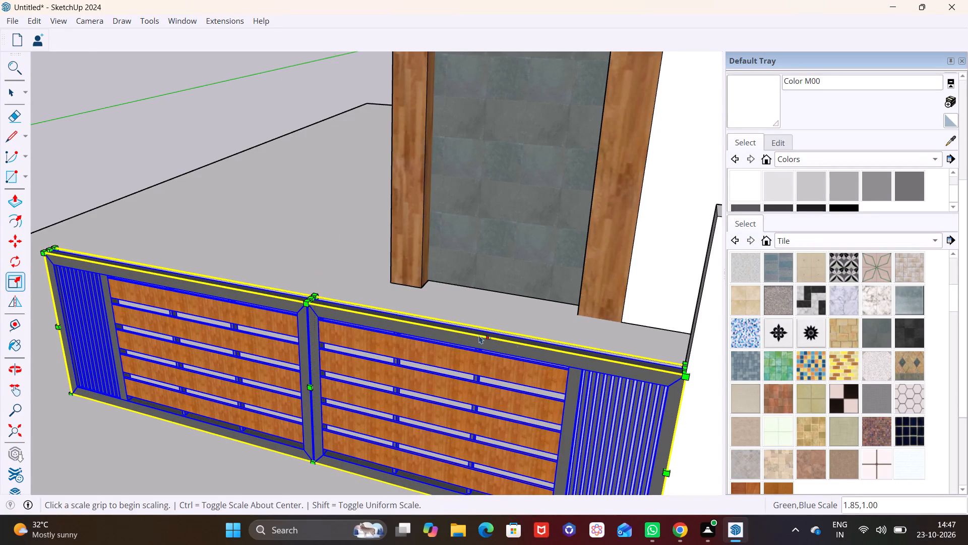
Scale the gate's height by about 1.46 so it rises closer to the end pillar's top, and deselect it.
{"action": "middle_click_drag", "start_coordinate": [518, 348], "coordinate": [386, 333]}
{"action": "scroll", "coordinate": [216, 276], "scroll_direction": "up", "scroll_amount": 2}
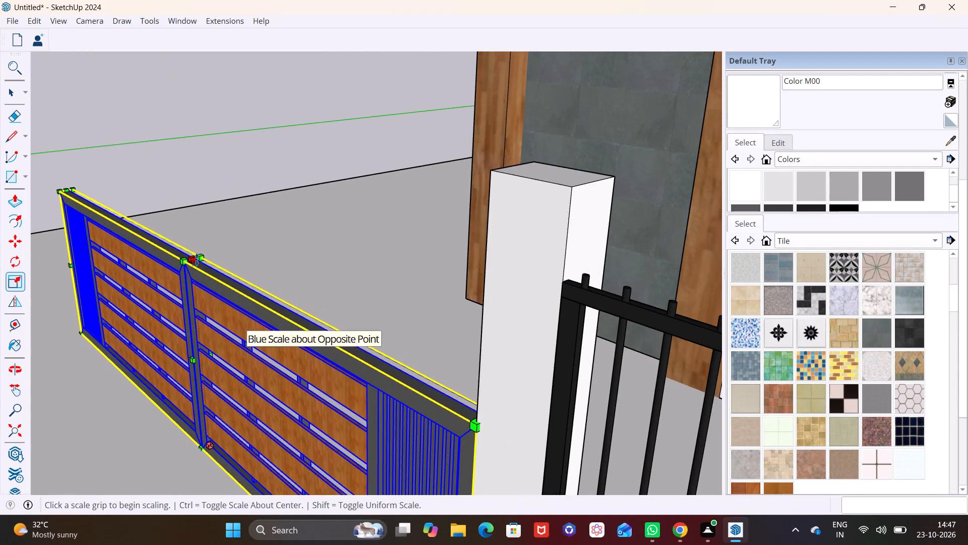
{"action": "left_click", "coordinate": [197, 259]}
{"action": "left_click", "coordinate": [202, 158]}
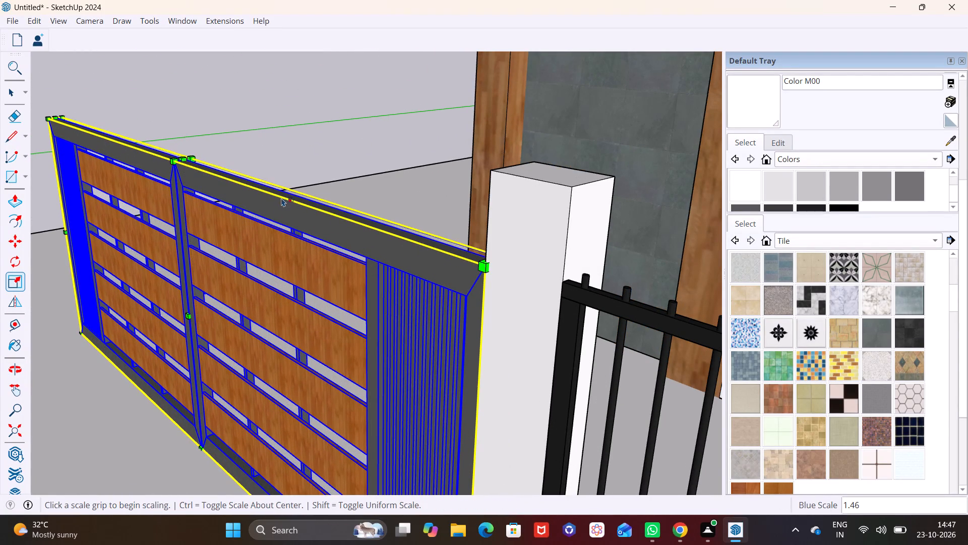
{"action": "key", "text": "space"}
{"action": "left_click", "coordinate": [346, 177]}
Draw a rectangle about 18' 5" by 1' 11" on the plinth's rear edge, from the building's back corner to the plinth's side edge.
{"action": "scroll", "coordinate": [425, 220], "scroll_direction": "down", "scroll_amount": 3}
{"action": "middle_click_drag", "start_coordinate": [410, 307], "coordinate": [712, 227]}
{"action": "scroll", "coordinate": [632, 237], "scroll_direction": "down", "scroll_amount": 2}
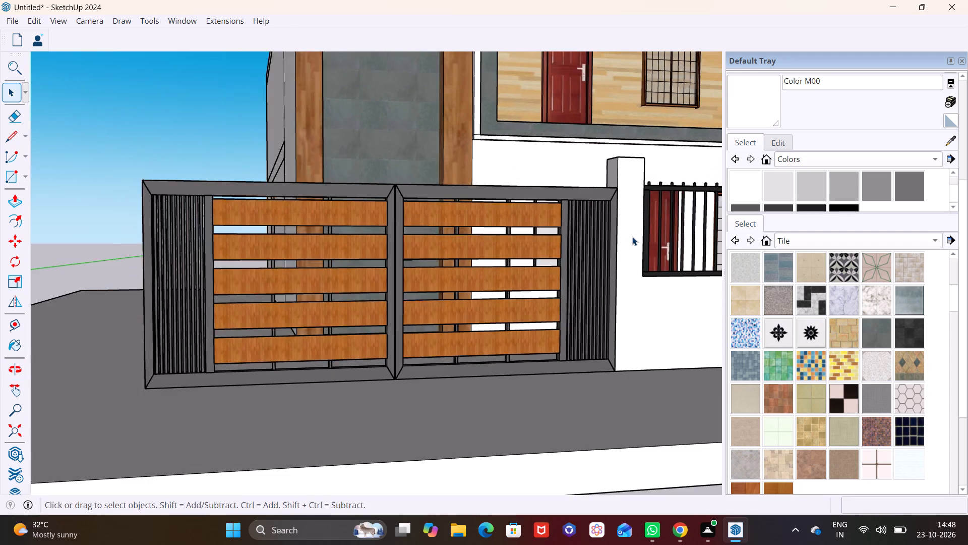
{"action": "scroll", "coordinate": [632, 237], "scroll_direction": "down", "scroll_amount": 8}
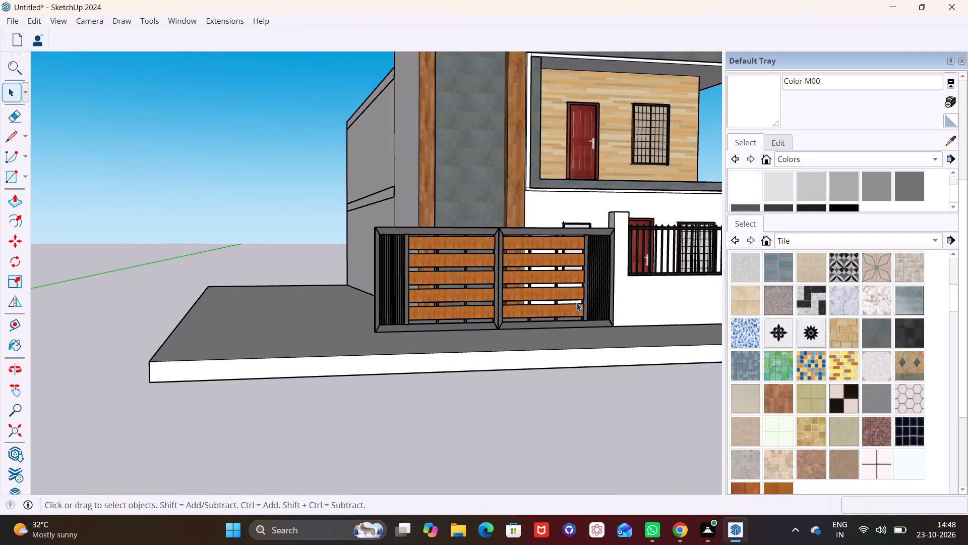
{"action": "scroll", "coordinate": [325, 306], "scroll_direction": "down", "scroll_amount": 2}
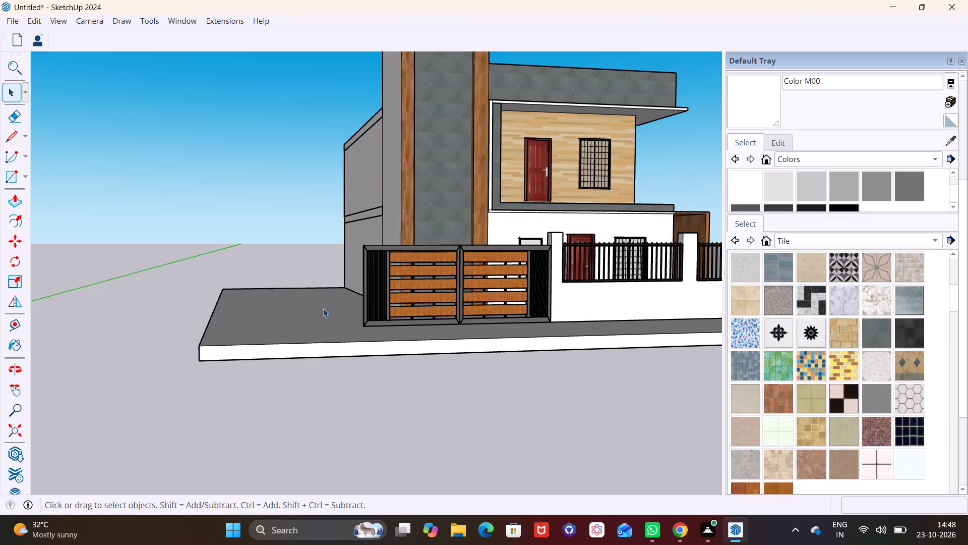
{"action": "middle_click_drag", "start_coordinate": [323, 308], "coordinate": [498, 344]}
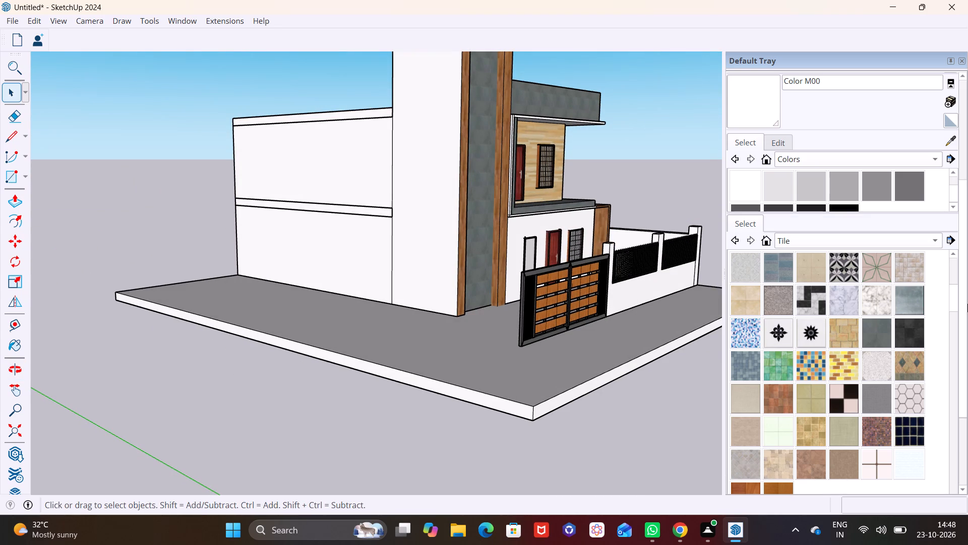
{"action": "middle_click_drag", "start_coordinate": [276, 285], "coordinate": [256, 347]}
{"action": "middle_click_drag", "start_coordinate": [226, 313], "coordinate": [269, 274]}
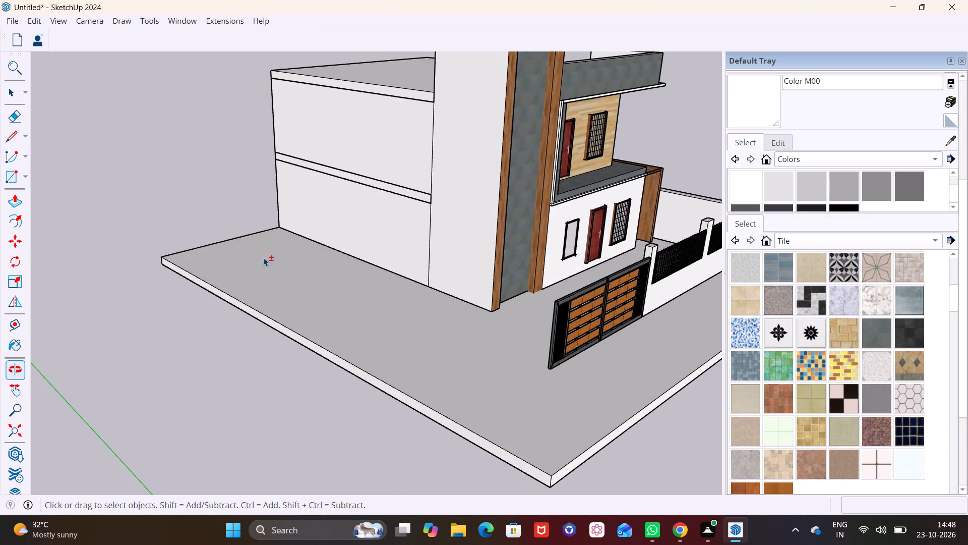
{"action": "scroll", "coordinate": [243, 230], "scroll_direction": "up", "scroll_amount": 3}
{"action": "middle_click_drag", "start_coordinate": [241, 264], "coordinate": [245, 326]}
{"action": "scroll", "coordinate": [237, 279], "scroll_direction": "up", "scroll_amount": 2}
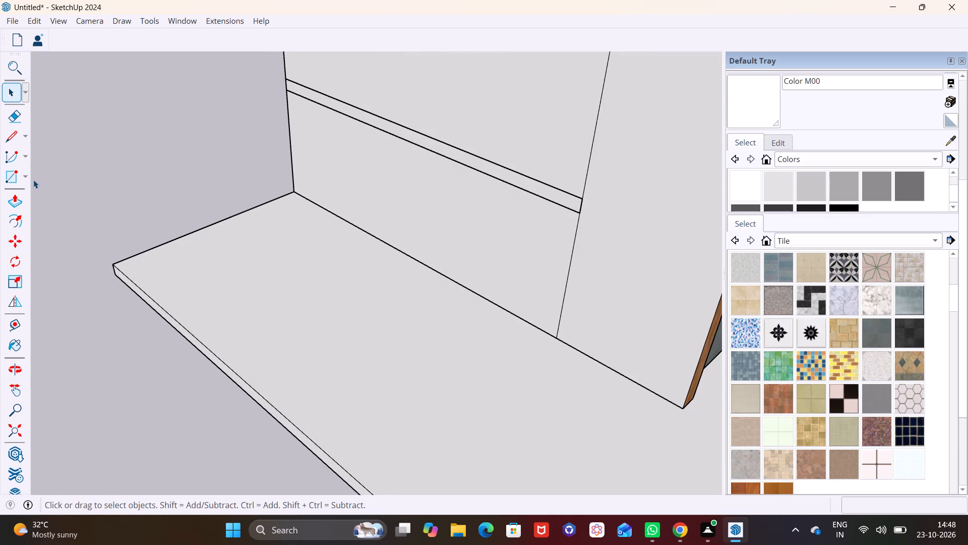
{"action": "left_click", "coordinate": [27, 177]}
{"action": "left_click", "coordinate": [29, 190]}
{"action": "left_click", "coordinate": [294, 193]}
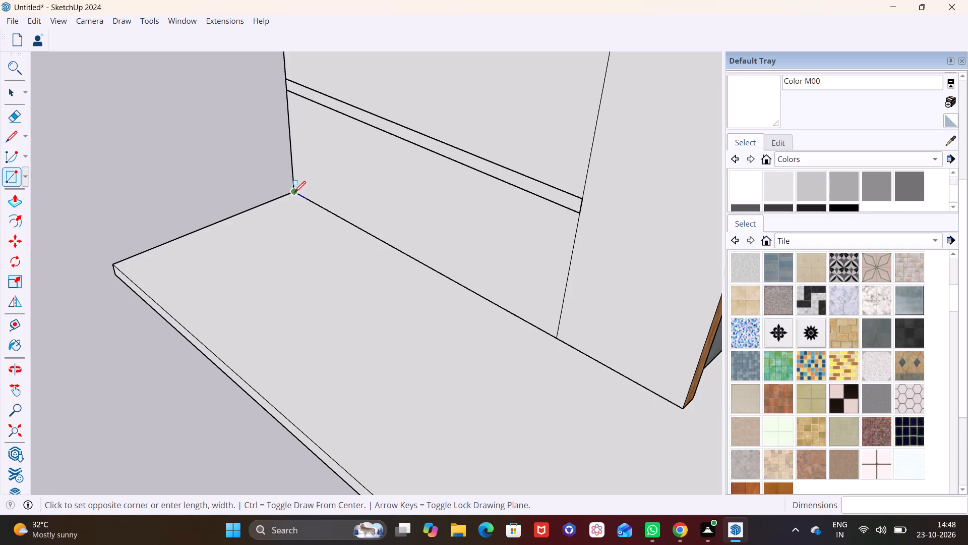
{"action": "left_click", "coordinate": [124, 274]}
Pull the rear strip up about 9' to form a boundary wall between the building and the plinth's side edge.
{"action": "left_click", "coordinate": [3, 94]}
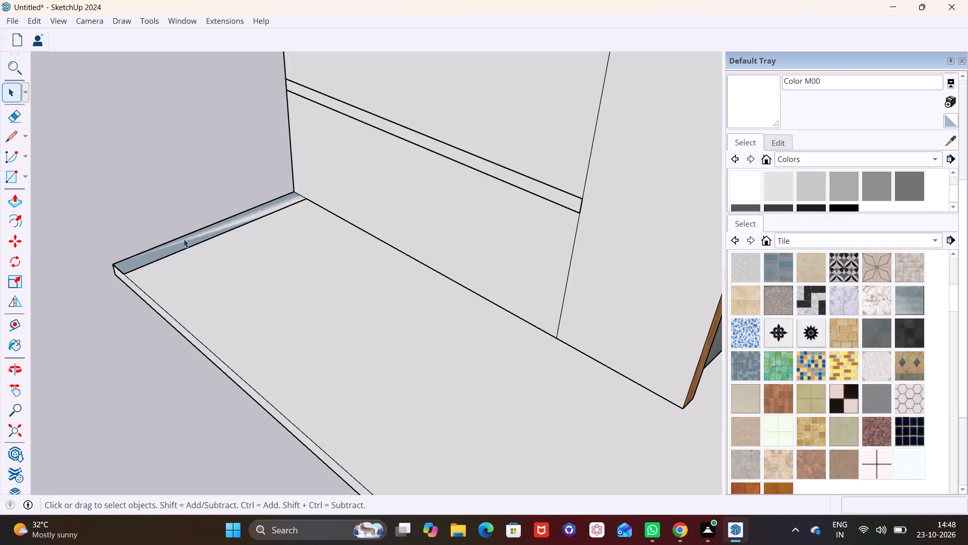
{"action": "left_click", "coordinate": [184, 241]}
{"action": "left_click", "coordinate": [16, 202]}
{"action": "left_click", "coordinate": [204, 229]}
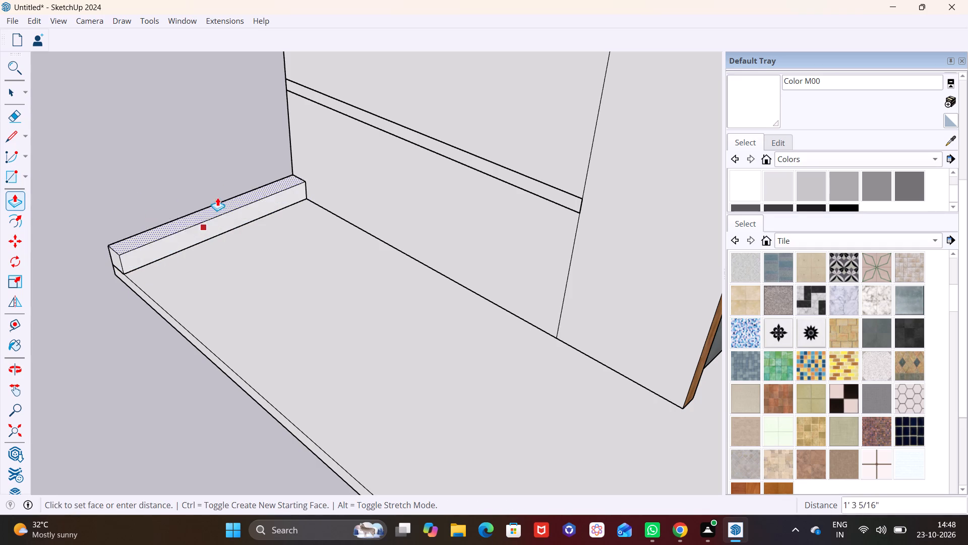
{"action": "left_click", "coordinate": [231, 128]}
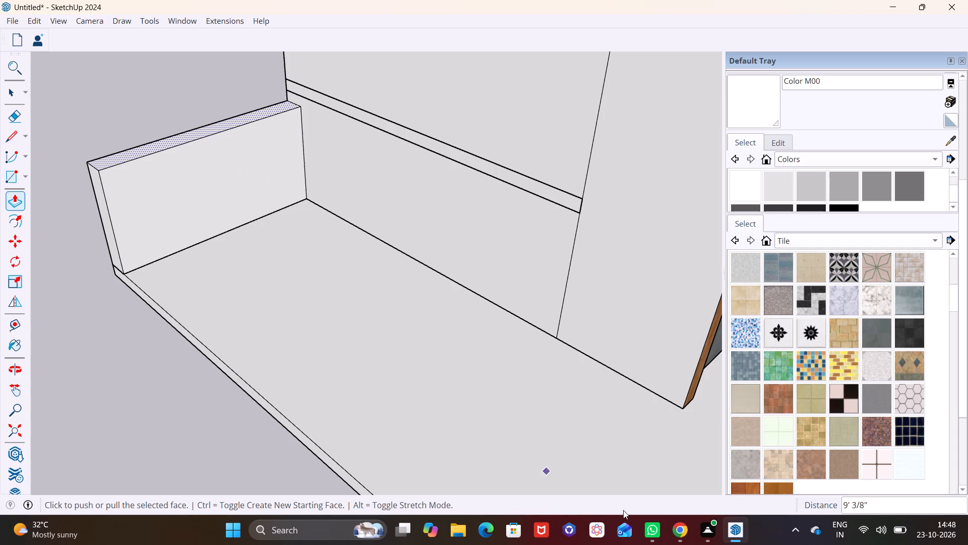
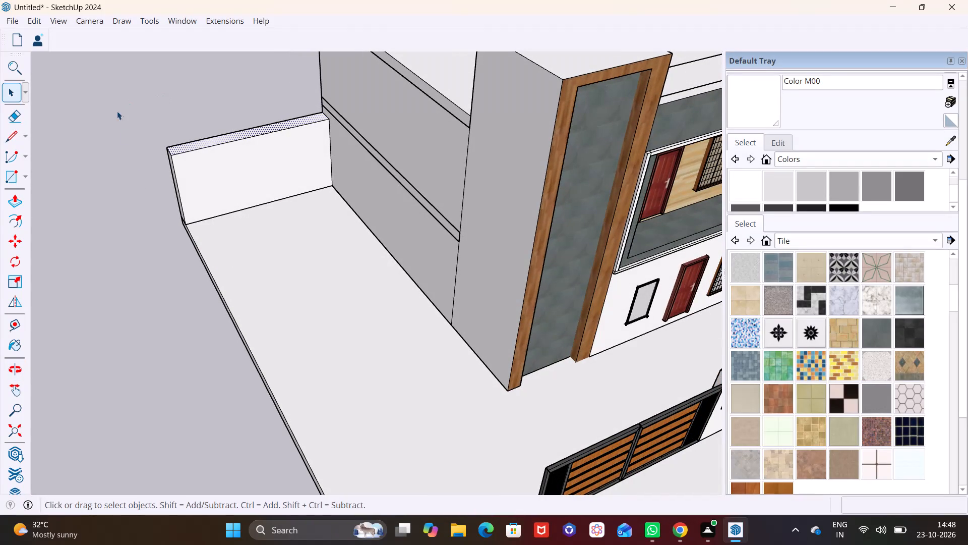
Draw a vertical line about 9' 3/8" long on the inner face of the rear boundary wall, near its outer end.
{"action": "left_click", "coordinate": [5, 137]}
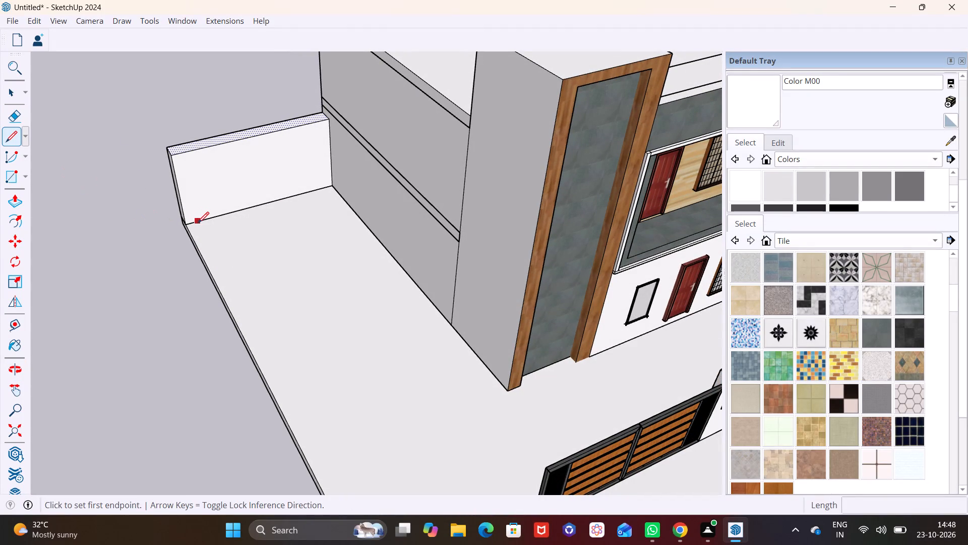
{"action": "left_click", "coordinate": [200, 223]}
{"action": "left_click", "coordinate": [183, 152]}
Extrude the narrow strip at the rear wall's end about 57' 9 3/8" to the slab's front edge, forming the side boundary wall.
{"action": "left_click", "coordinate": [7, 89]}
{"action": "left_click", "coordinate": [180, 176]}
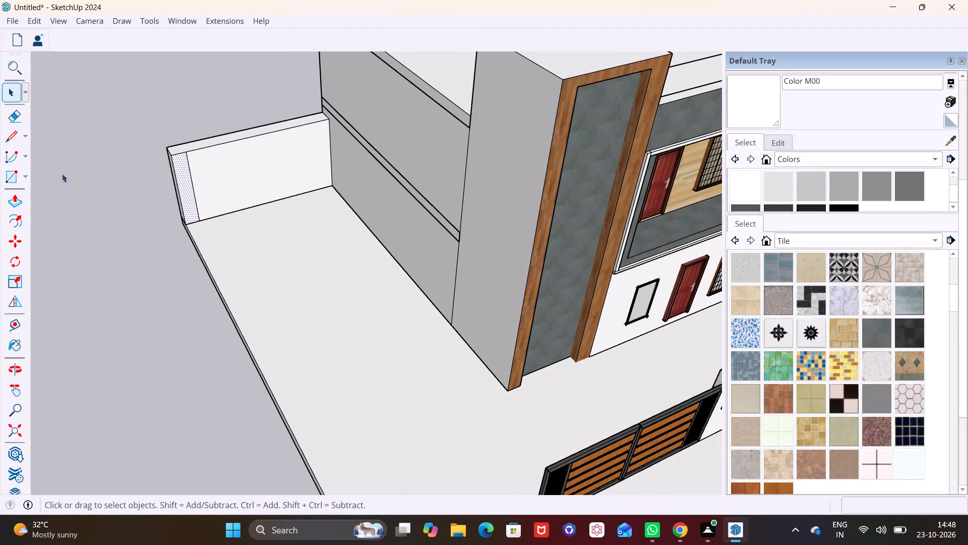
{"action": "left_click", "coordinate": [16, 204]}
{"action": "left_click", "coordinate": [187, 184]}
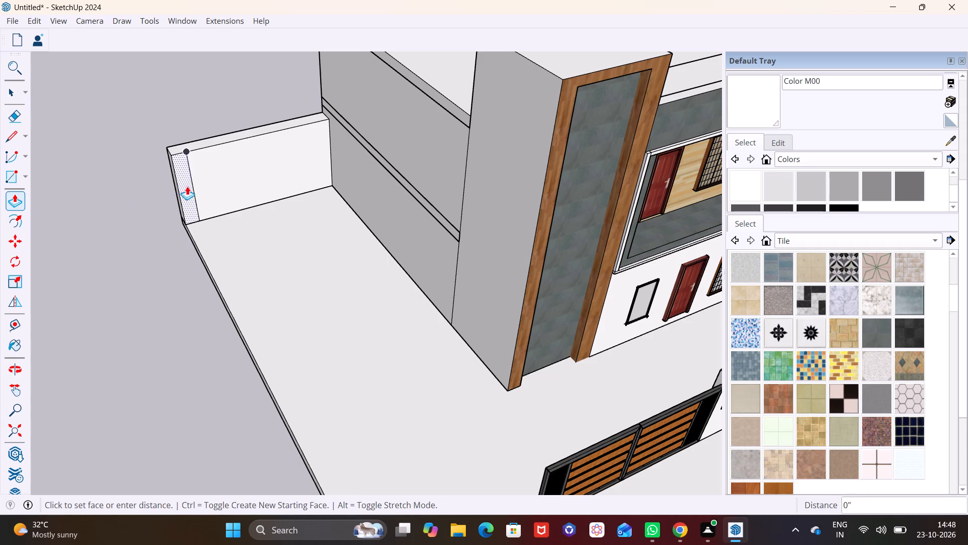
{"action": "scroll", "coordinate": [256, 274], "scroll_direction": "down", "scroll_amount": 6}
{"action": "middle_click_drag", "start_coordinate": [261, 276], "coordinate": [94, 196]}
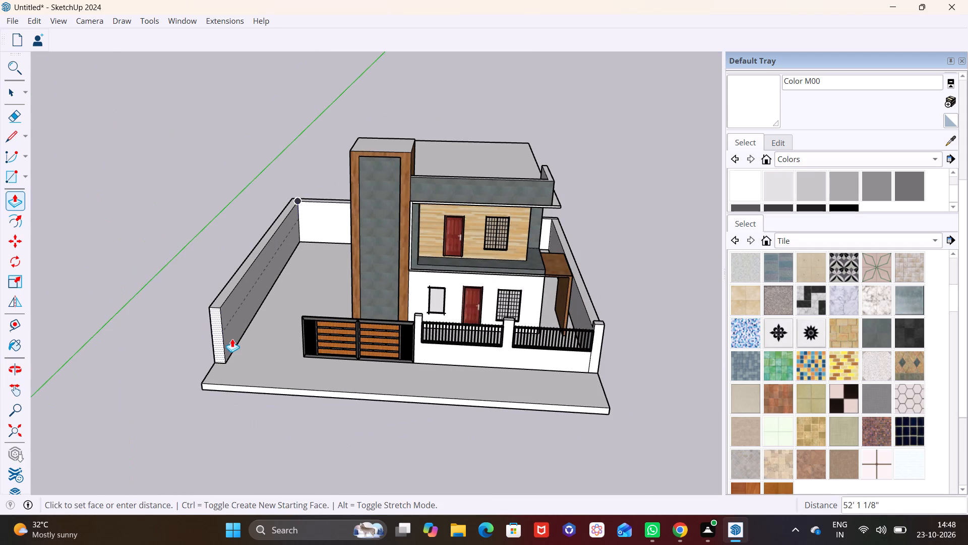
{"action": "left_click", "coordinate": [231, 383]}
Push the side boundary wall's front end face back about 8' 5 7/16" to line up with the front gate.
{"action": "middle_click_drag", "start_coordinate": [236, 348], "coordinate": [249, 287]}
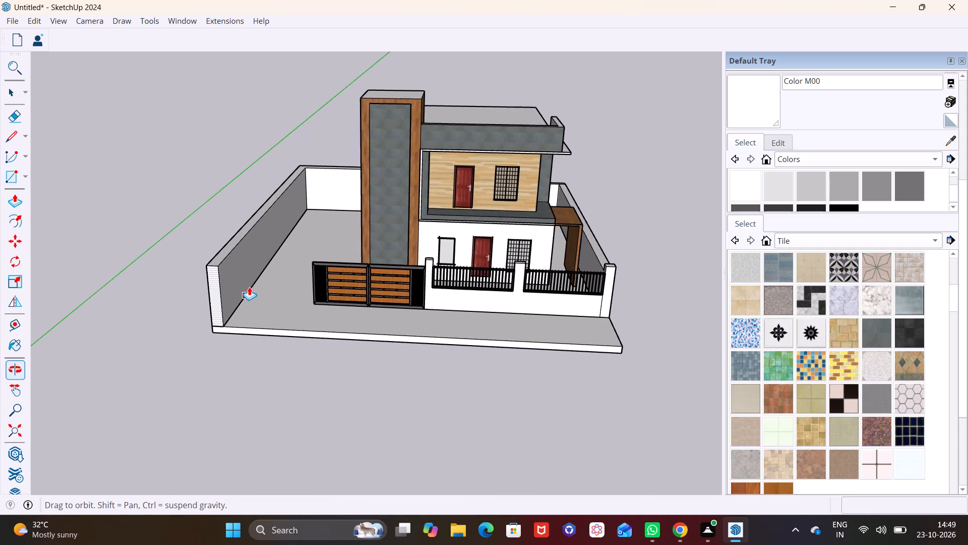
{"action": "middle_click_drag", "start_coordinate": [249, 287], "coordinate": [249, 288]}
{"action": "scroll", "coordinate": [251, 286], "scroll_direction": "up", "scroll_amount": 4}
{"action": "middle_click_drag", "start_coordinate": [251, 290], "coordinate": [267, 247]}
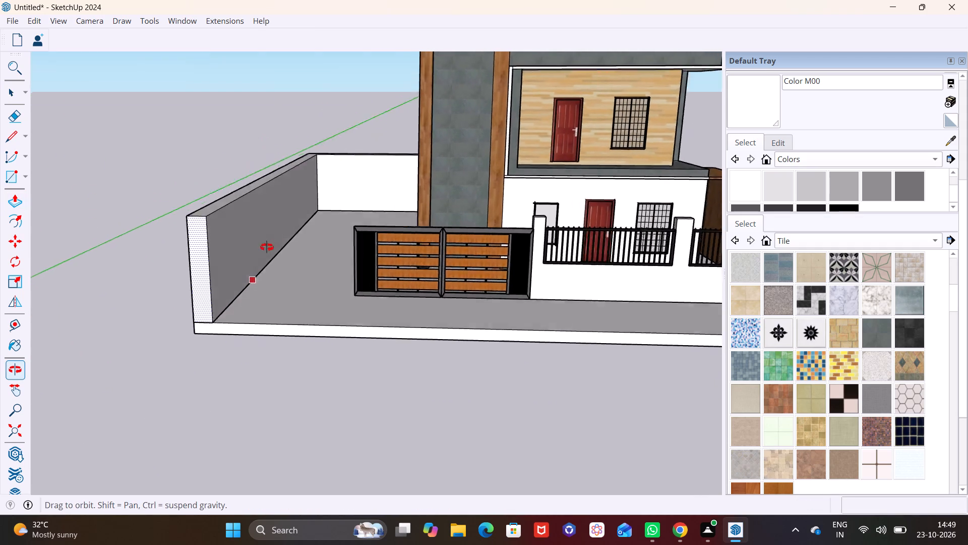
{"action": "middle_click_drag", "start_coordinate": [267, 247], "coordinate": [276, 311]}
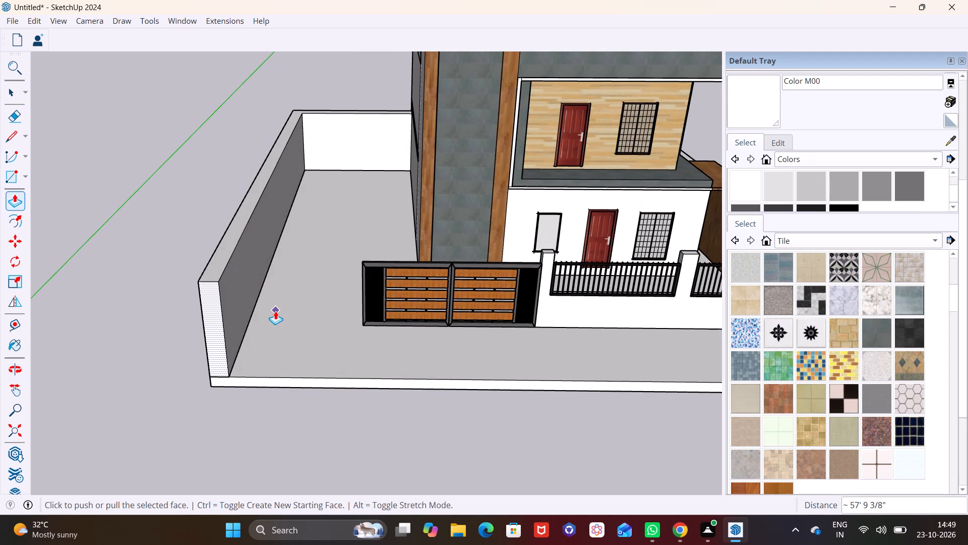
{"action": "scroll", "coordinate": [275, 311], "scroll_direction": "up", "scroll_amount": 1}
{"action": "middle_click_drag", "start_coordinate": [275, 311], "coordinate": [245, 315]}
{"action": "left_click", "coordinate": [168, 344]}
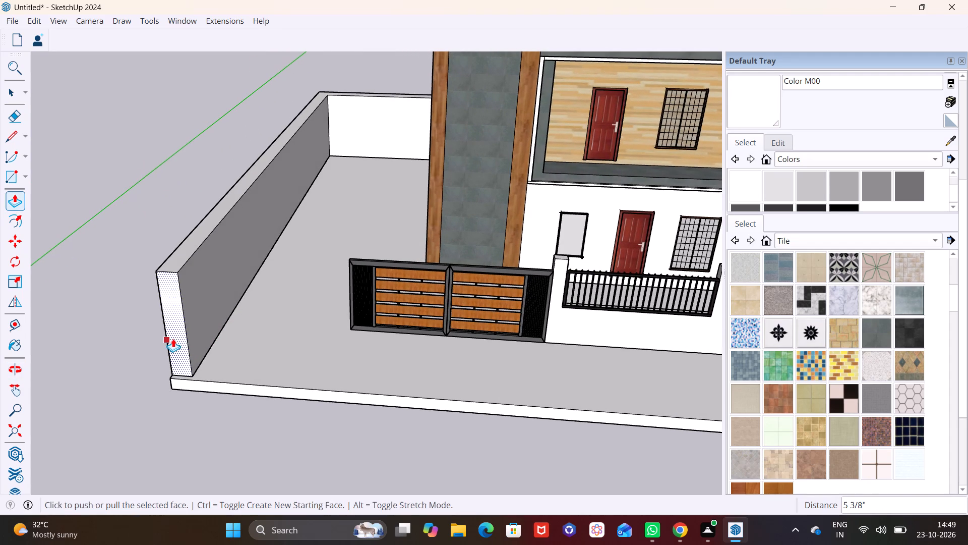
{"action": "left_click", "coordinate": [183, 339]}
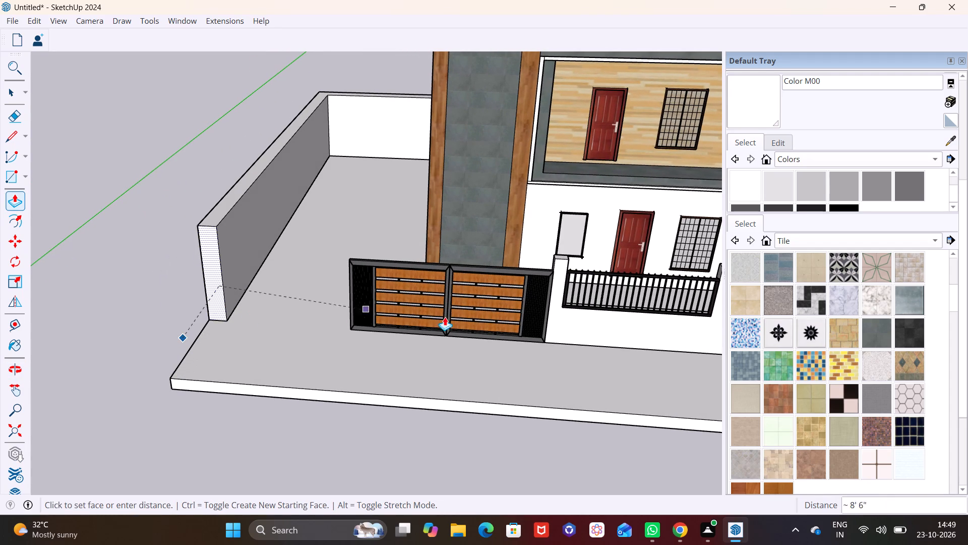
{"action": "left_click", "coordinate": [557, 325]}
Draw a small post footprint about 11 5/16" by 9 13/16" on the ground at the gate's free bottom corner.
{"action": "middle_click_drag", "start_coordinate": [342, 333], "coordinate": [338, 335]}
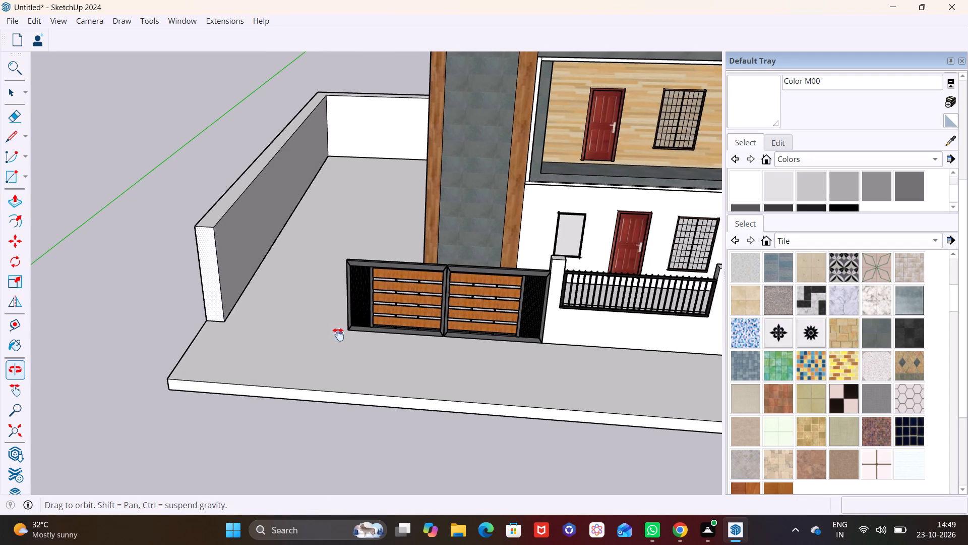
{"action": "middle_click_drag", "start_coordinate": [338, 335], "coordinate": [331, 361]}
{"action": "scroll", "coordinate": [337, 355], "scroll_direction": "up", "scroll_amount": 1}
{"action": "middle_click_drag", "start_coordinate": [341, 358], "coordinate": [388, 332]}
{"action": "scroll", "coordinate": [361, 344], "scroll_direction": "up", "scroll_amount": 1}
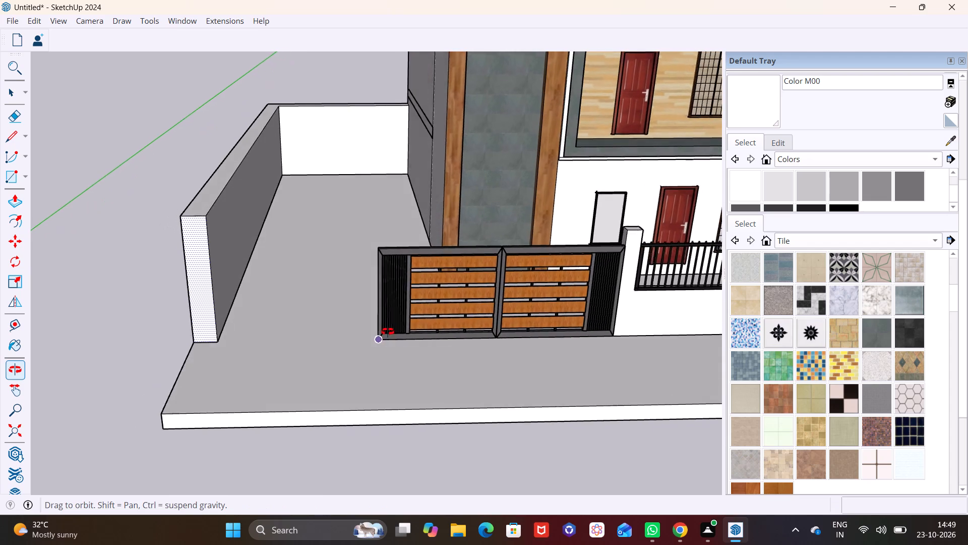
{"action": "middle_click_drag", "start_coordinate": [388, 332], "coordinate": [393, 330]}
{"action": "scroll", "coordinate": [319, 310], "scroll_direction": "up", "scroll_amount": 2}
{"action": "middle_click_drag", "start_coordinate": [338, 324], "coordinate": [364, 327]}
{"action": "scroll", "coordinate": [382, 329], "scroll_direction": "down", "scroll_amount": 1}
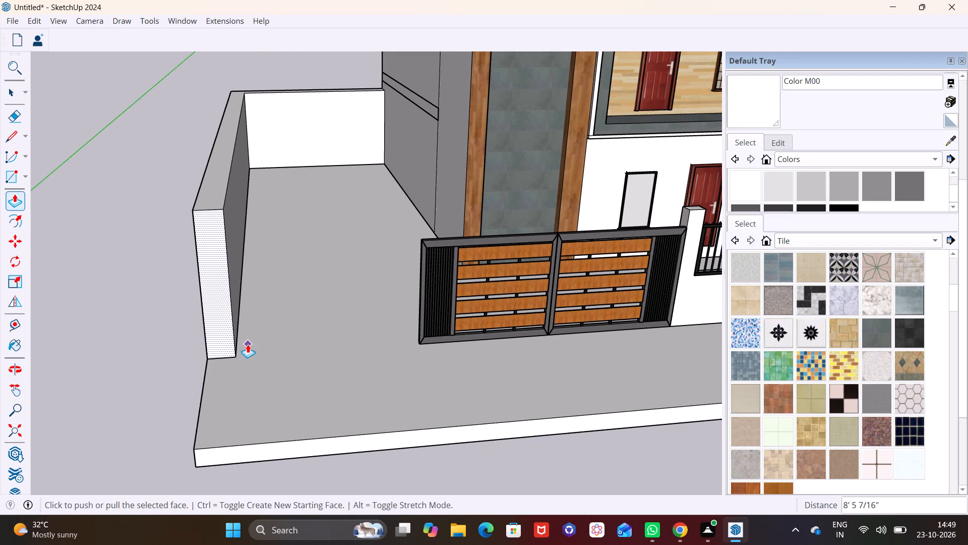
{"action": "left_click", "coordinate": [24, 175]}
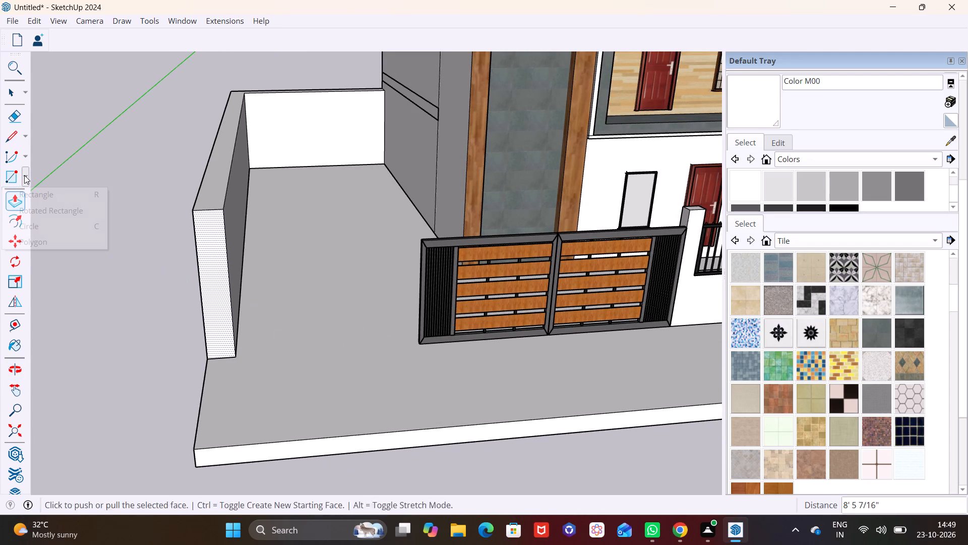
{"action": "left_click", "coordinate": [36, 194]}
{"action": "scroll", "coordinate": [369, 300], "scroll_direction": "up", "scroll_amount": 3}
{"action": "middle_click_drag", "start_coordinate": [404, 351], "coordinate": [390, 386]}
{"action": "scroll", "coordinate": [401, 388], "scroll_direction": "up", "scroll_amount": 6}
{"action": "left_click", "coordinate": [436, 392]}
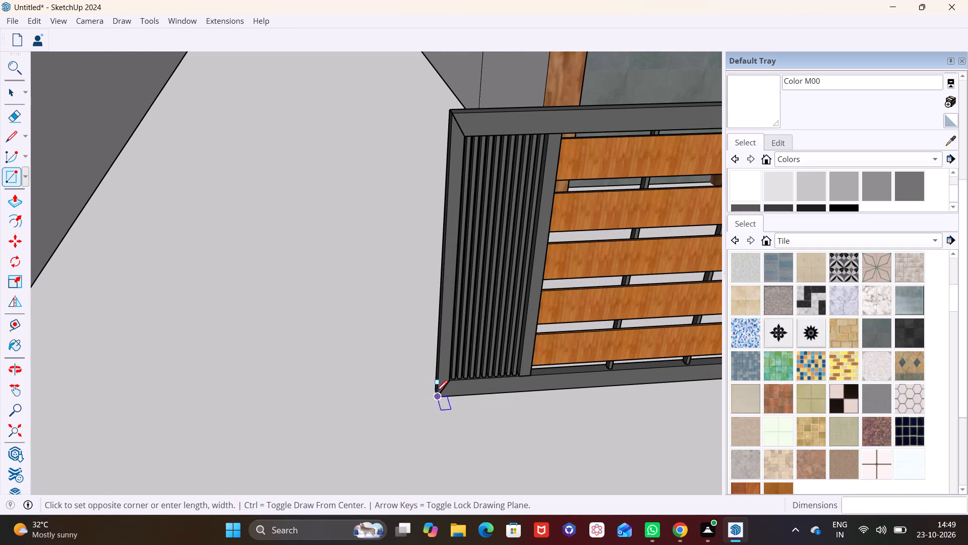
{"action": "left_click", "coordinate": [393, 378]}
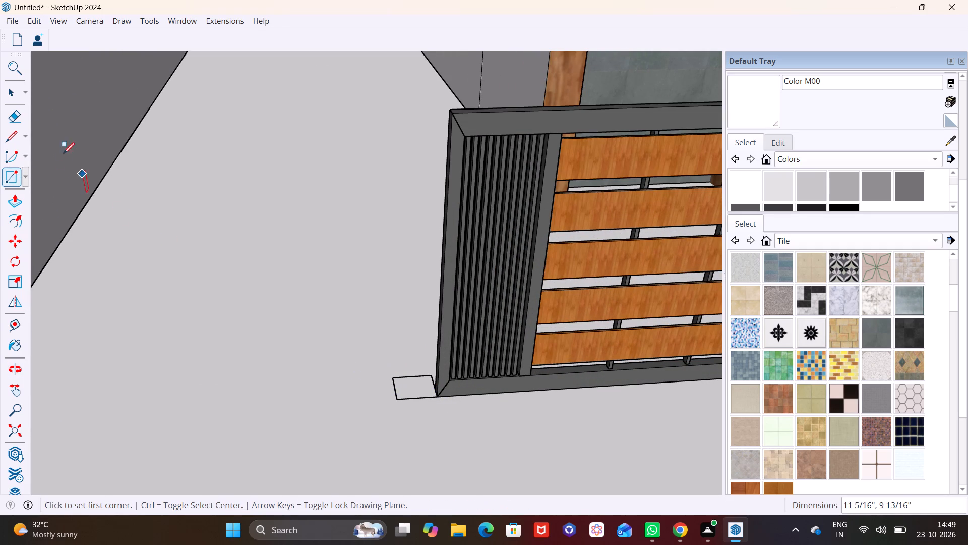
Extrude the post footprint up to the height of the gate's top frame.
{"action": "left_click", "coordinate": [8, 91]}
{"action": "left_click", "coordinate": [405, 379]}
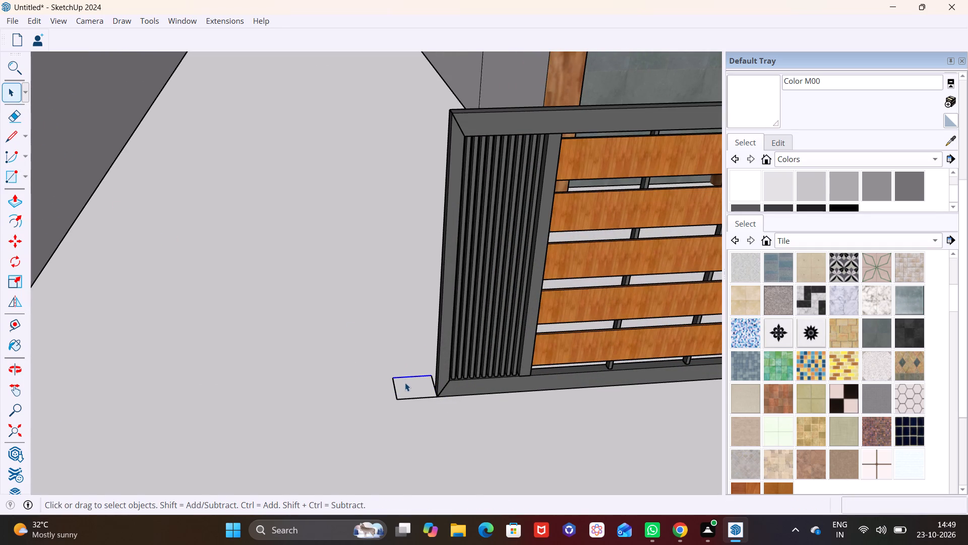
{"action": "left_click", "coordinate": [405, 383]}
{"action": "left_click", "coordinate": [9, 204]}
{"action": "left_click", "coordinate": [416, 381]}
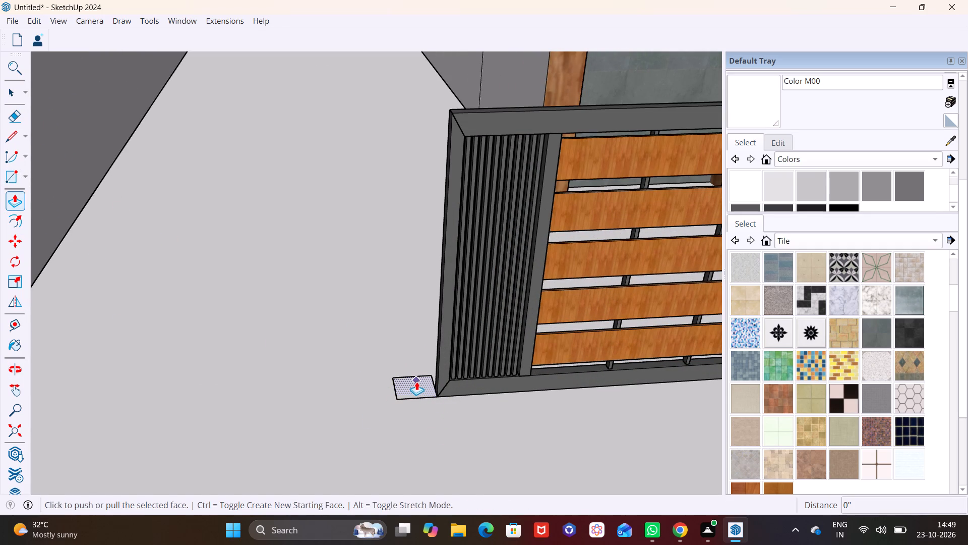
{"action": "left_click", "coordinate": [467, 115]}
Push the side boundary wall's inner face outward with Push/Pull to make the wall slightly thinner.
{"action": "scroll", "coordinate": [414, 187], "scroll_direction": "down", "scroll_amount": 7}
{"action": "middle_click_drag", "start_coordinate": [400, 235], "coordinate": [386, 182]}
{"action": "scroll", "coordinate": [248, 236], "scroll_direction": "down", "scroll_amount": 2}
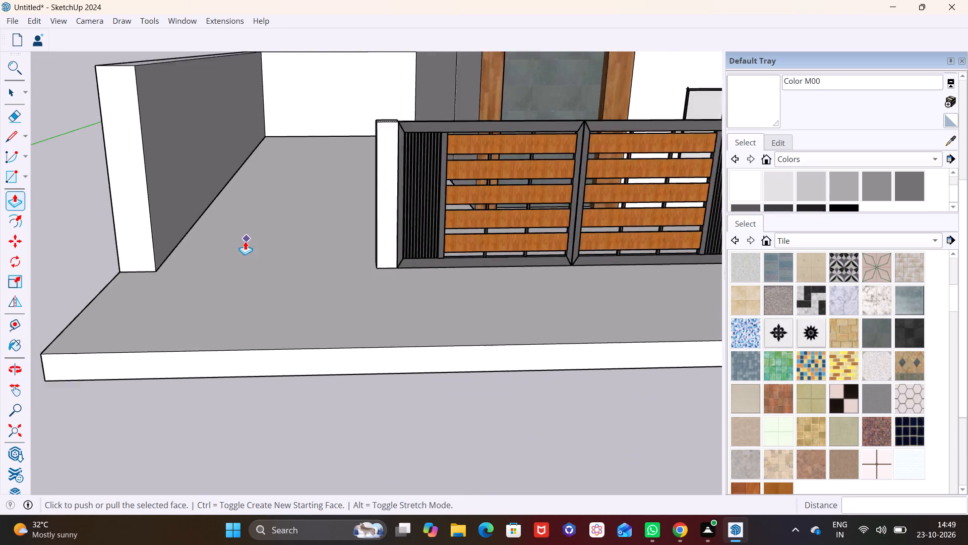
{"action": "scroll", "coordinate": [245, 241], "scroll_direction": "down", "scroll_amount": 3}
{"action": "middle_click_drag", "start_coordinate": [280, 249], "coordinate": [239, 308], "text": "shift"}
{"action": "key", "text": "space"}
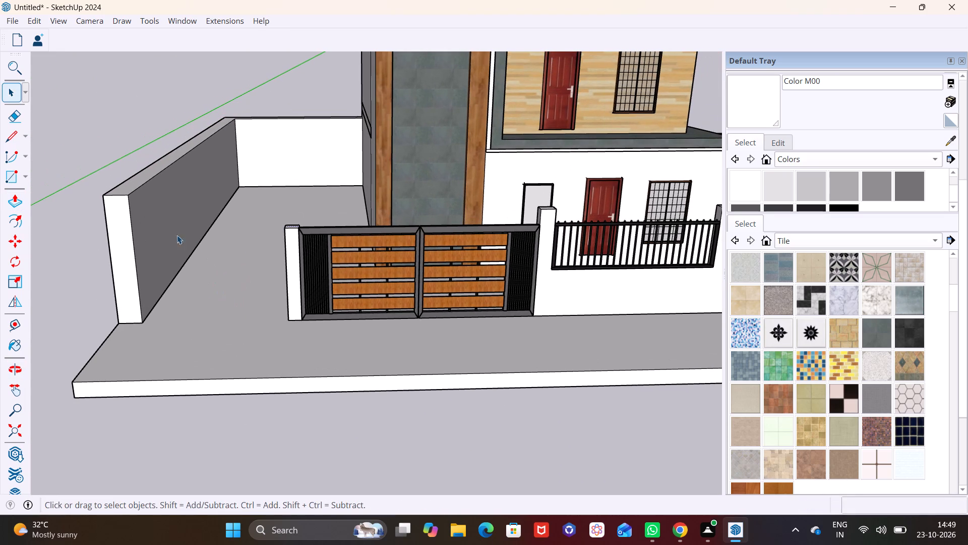
{"action": "left_click", "coordinate": [168, 233]}
{"action": "left_click", "coordinate": [13, 201]}
{"action": "left_click", "coordinate": [160, 214]}
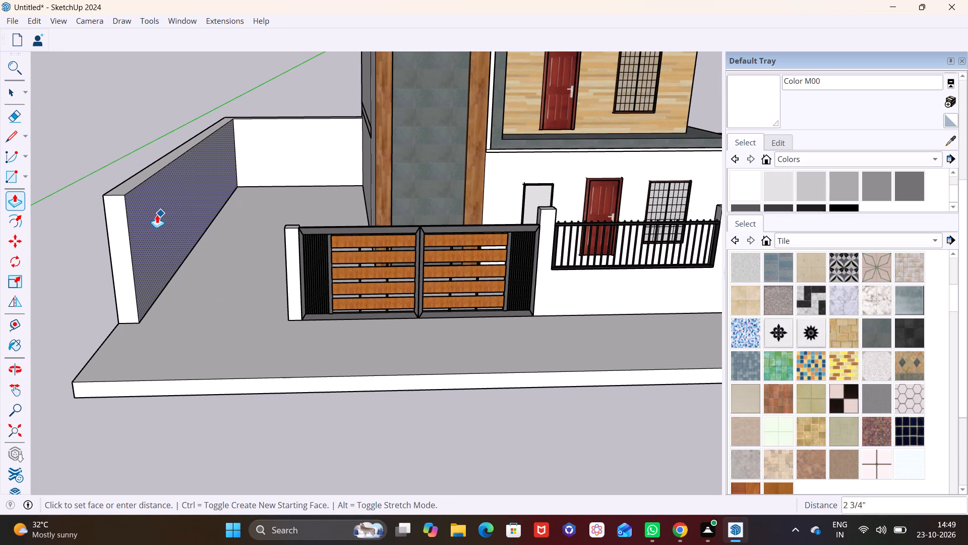
{"action": "left_click", "coordinate": [153, 214]}
{"action": "key", "text": "space"}
{"action": "left_click", "coordinate": [225, 300]}
Push the boundary wall's top face down about 2' 4 5/16" to the level of the new gate post's top.
{"action": "middle_click_drag", "start_coordinate": [228, 343], "coordinate": [218, 284]}
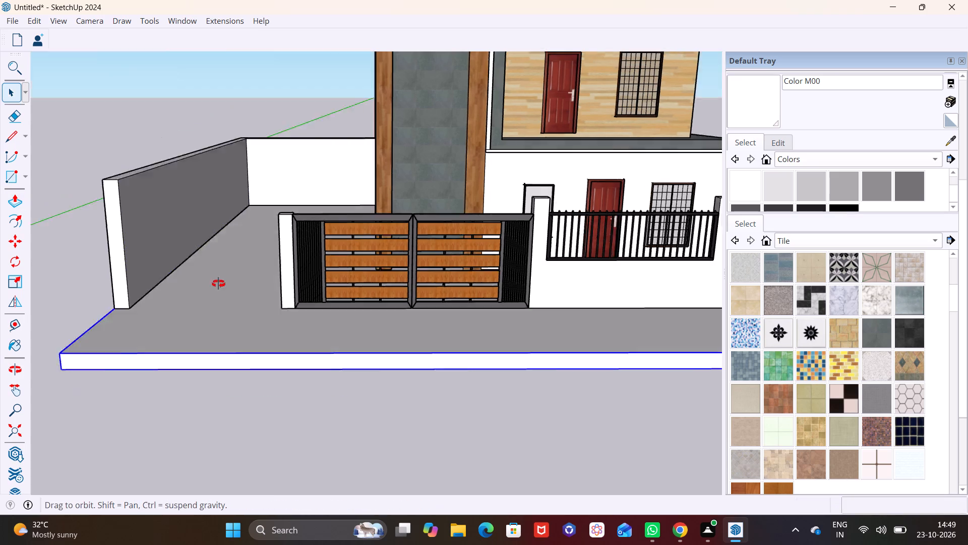
{"action": "middle_click_drag", "start_coordinate": [218, 284], "coordinate": [139, 284]}
{"action": "scroll", "coordinate": [161, 266], "scroll_direction": "down", "scroll_amount": 1}
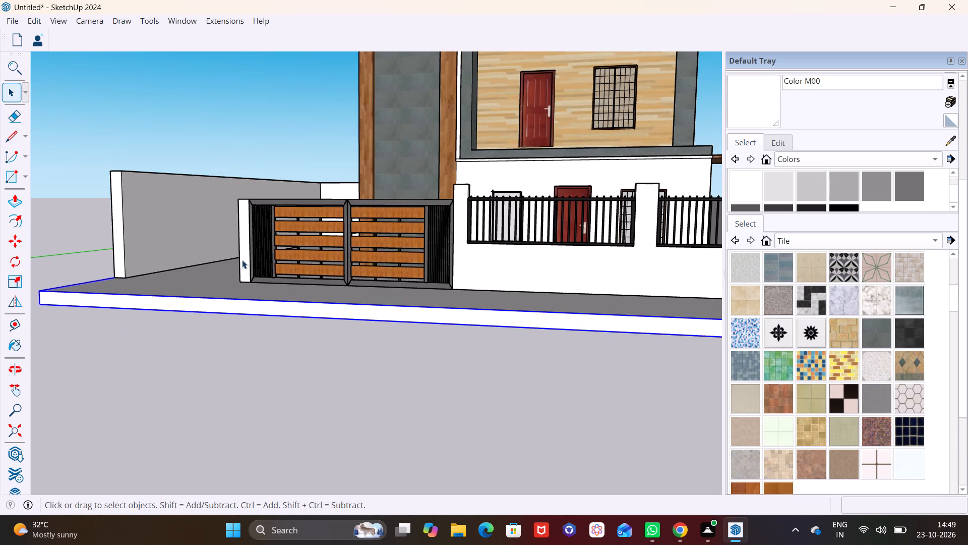
{"action": "middle_click_drag", "start_coordinate": [252, 254], "coordinate": [333, 268]}
{"action": "middle_click_drag", "start_coordinate": [268, 255], "coordinate": [278, 326]}
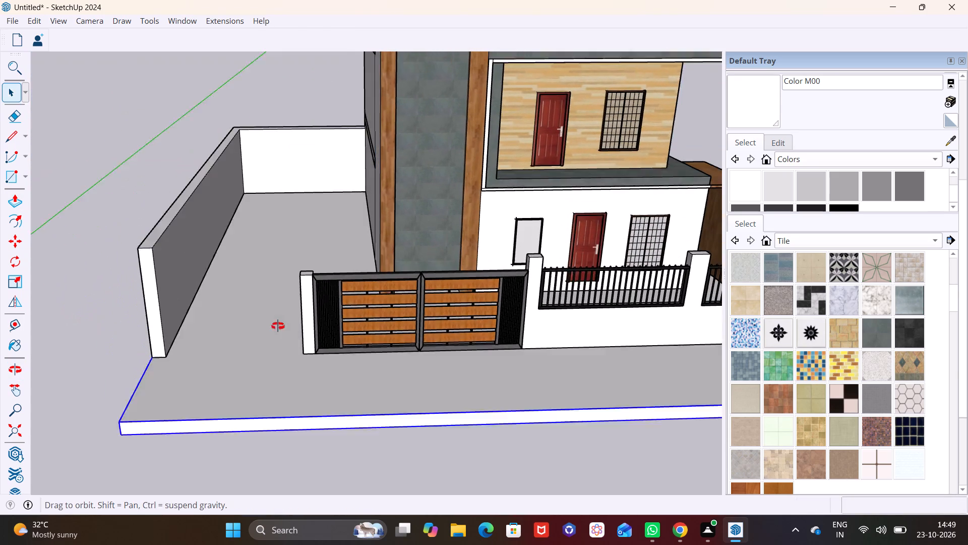
{"action": "middle_click_drag", "start_coordinate": [278, 326], "coordinate": [277, 341]}
{"action": "left_click", "coordinate": [154, 262]}
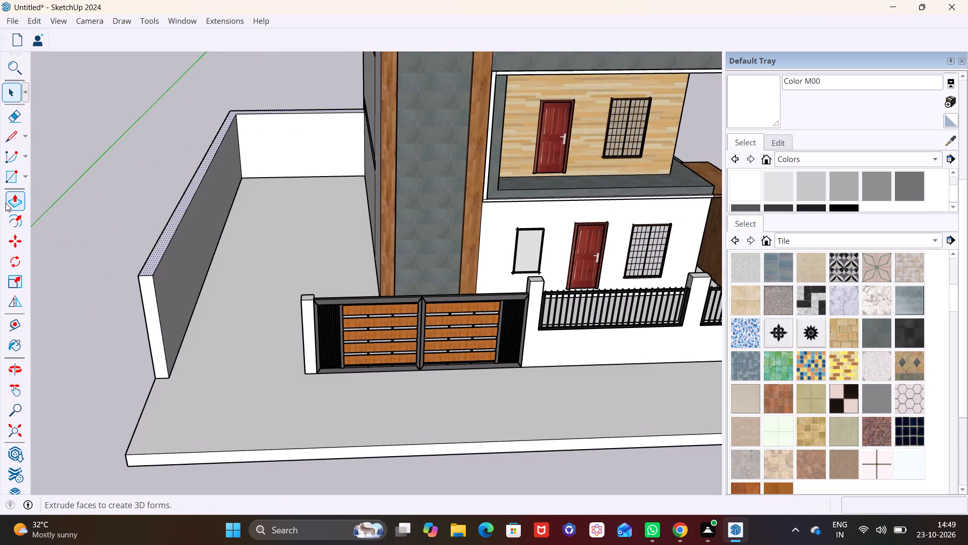
{"action": "left_click", "coordinate": [6, 202]}
{"action": "left_click", "coordinate": [158, 242]}
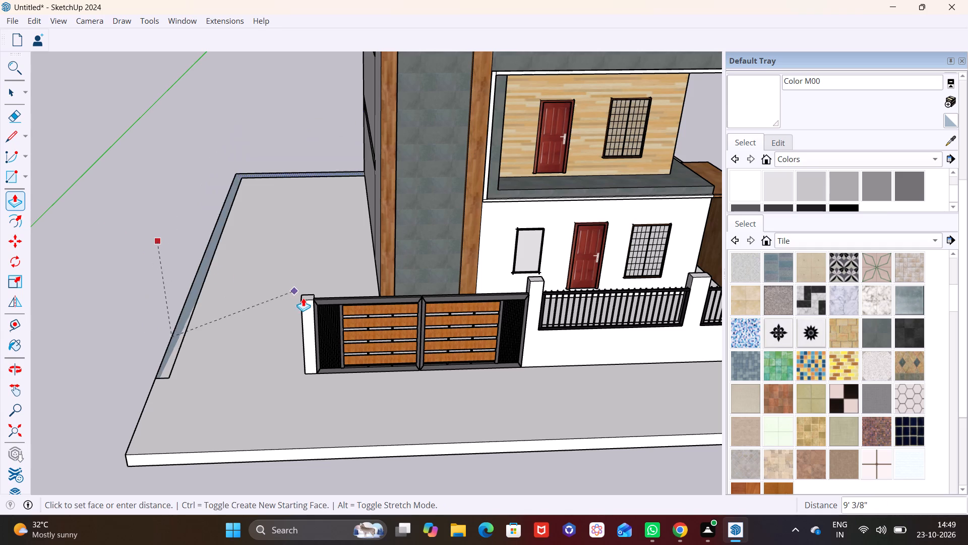
{"action": "left_click", "coordinate": [307, 301]}
{"action": "scroll", "coordinate": [189, 286], "scroll_direction": "down", "scroll_amount": 2}
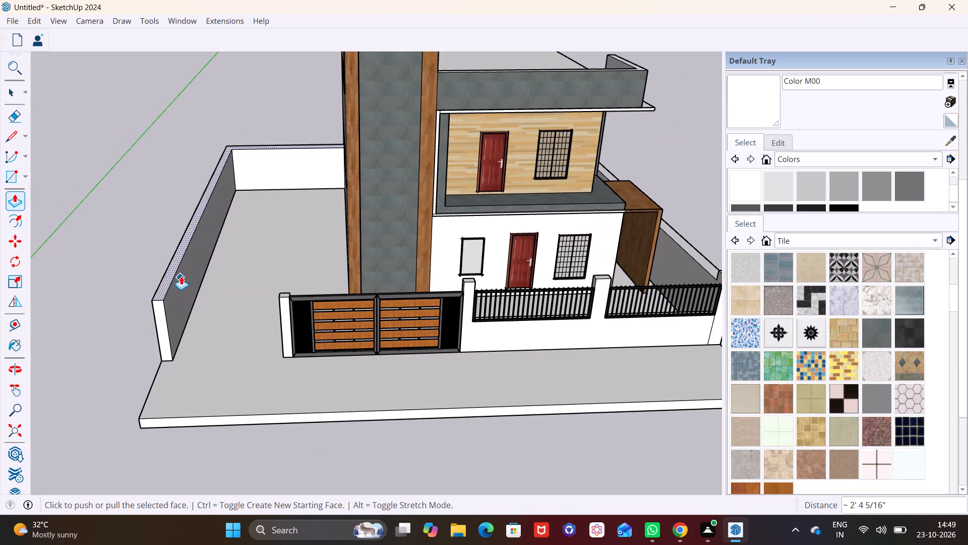
{"action": "key", "text": "space"}
{"action": "left_click", "coordinate": [136, 265]}
Draw a rectangle on the ground filling the gap between the new gate post and the side boundary wall.
{"action": "middle_click_drag", "start_coordinate": [278, 361], "coordinate": [195, 219]}
{"action": "scroll", "coordinate": [249, 242], "scroll_direction": "down", "scroll_amount": 2}
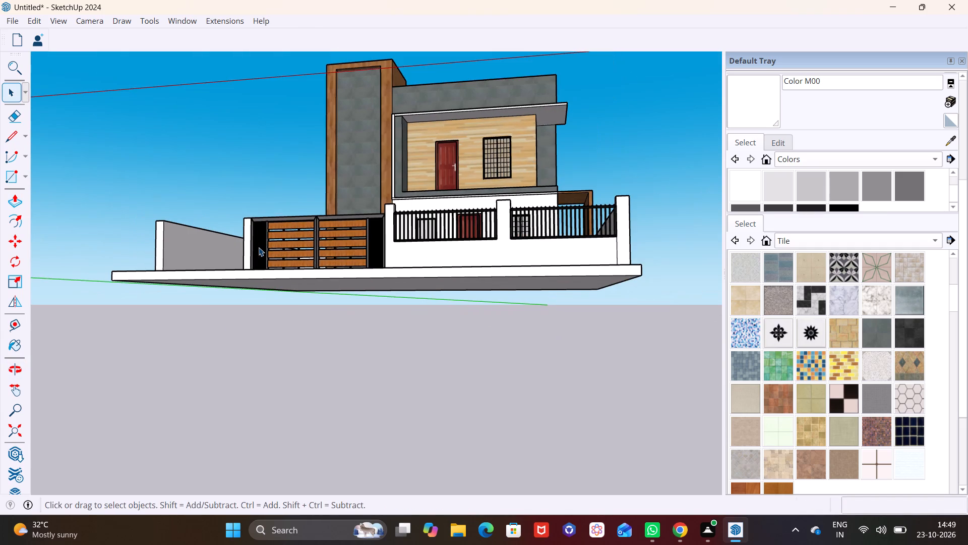
{"action": "middle_click_drag", "start_coordinate": [272, 249], "coordinate": [272, 355], "text": "shift"}
{"action": "middle_click_drag", "start_coordinate": [281, 356], "coordinate": [271, 404]}
{"action": "middle_click_drag", "start_coordinate": [287, 385], "coordinate": [335, 338], "text": "shift"}
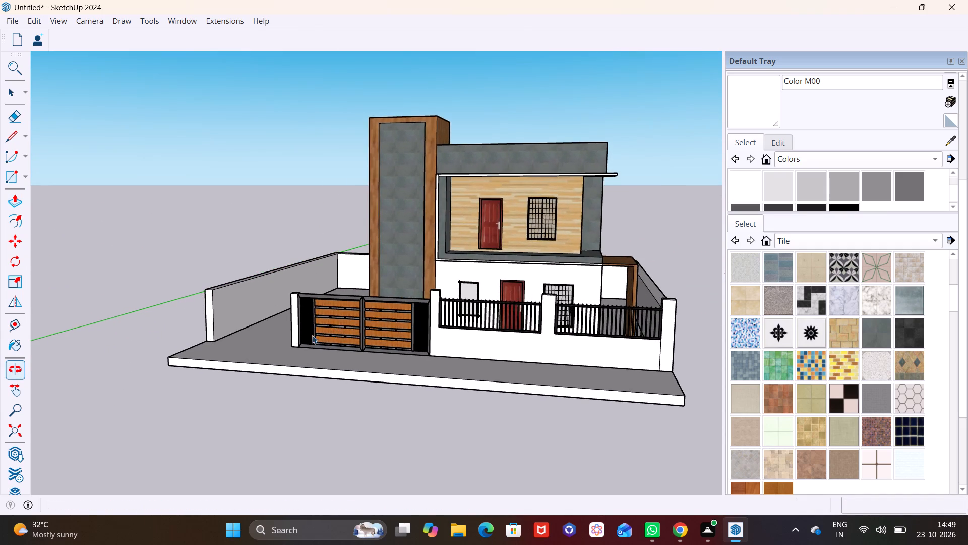
{"action": "scroll", "coordinate": [284, 331], "scroll_direction": "up", "scroll_amount": 4}
{"action": "middle_click_drag", "start_coordinate": [274, 338], "coordinate": [329, 338]}
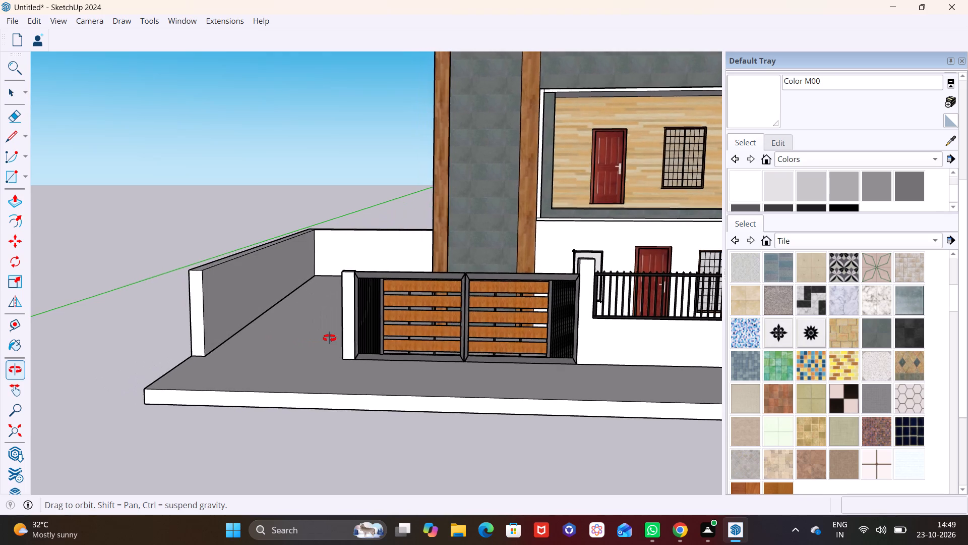
{"action": "middle_click_drag", "start_coordinate": [329, 338], "coordinate": [329, 337]}
{"action": "scroll", "coordinate": [289, 333], "scroll_direction": "up", "scroll_amount": 1}
{"action": "left_click", "coordinate": [25, 178]}
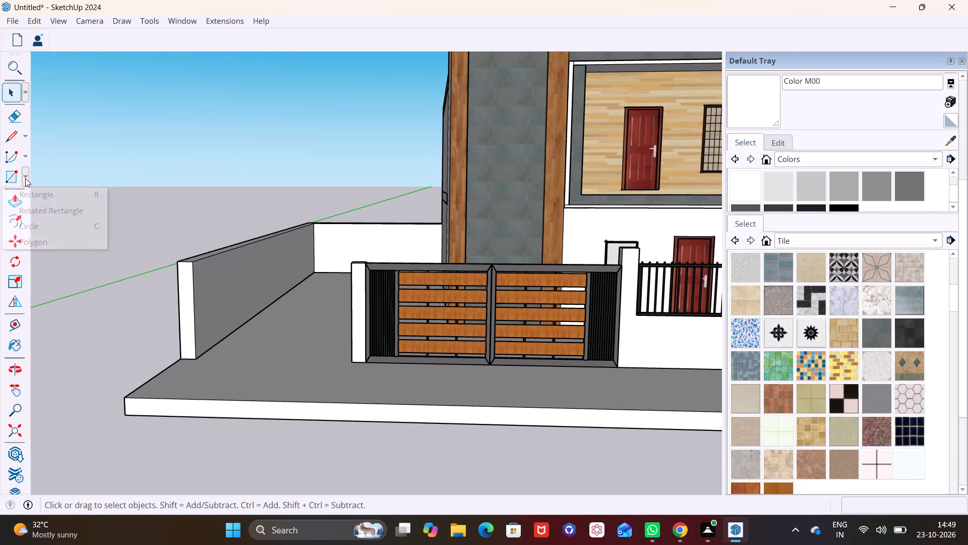
{"action": "left_click", "coordinate": [25, 197]}
{"action": "scroll", "coordinate": [183, 285], "scroll_direction": "up", "scroll_amount": 1}
{"action": "middle_click_drag", "start_coordinate": [184, 301], "coordinate": [224, 401]}
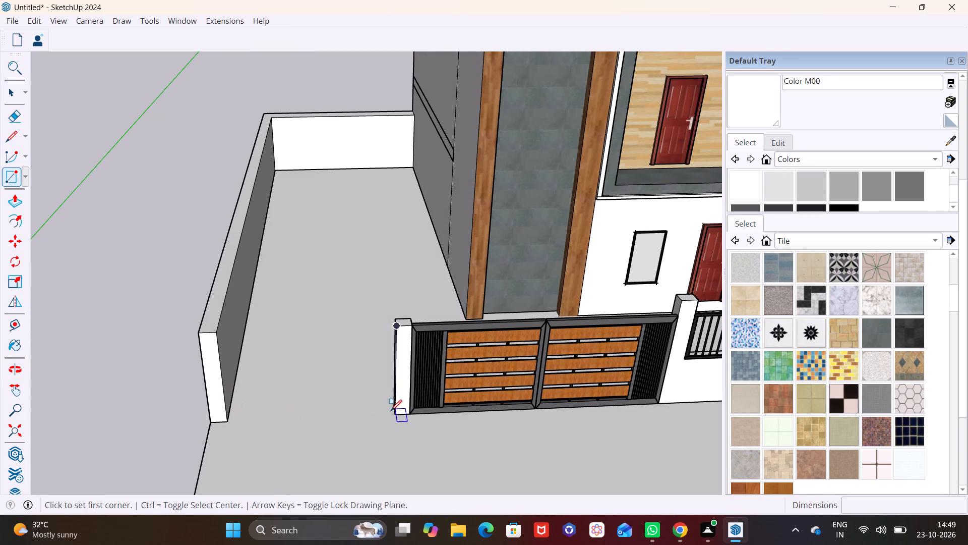
{"action": "left_click", "coordinate": [392, 411]}
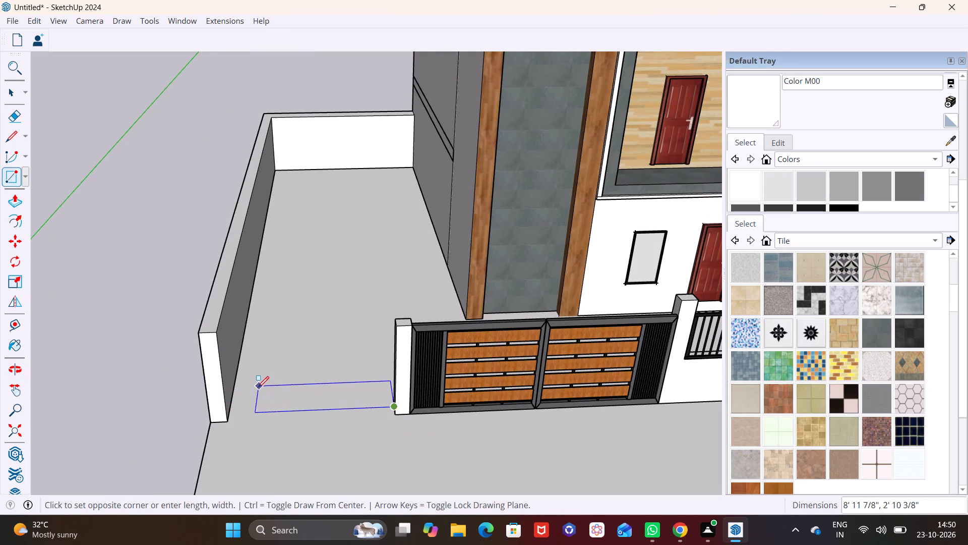
{"action": "left_click", "coordinate": [236, 389]}
Extrude the ground rectangle between the gate post and side wall upward about 1' 7/16" with Push/Pull.
{"action": "middle_click_drag", "start_coordinate": [329, 409], "coordinate": [279, 426]}
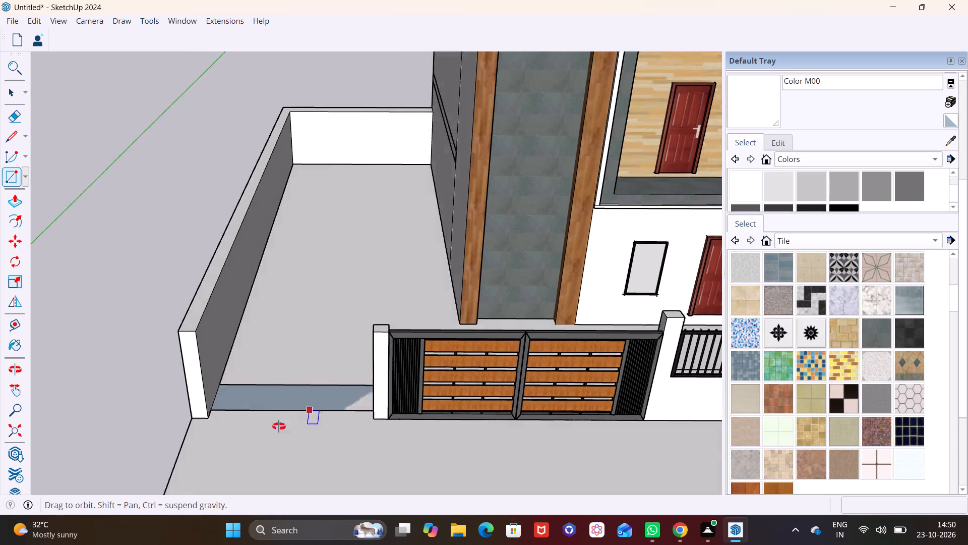
{"action": "middle_click_drag", "start_coordinate": [279, 426], "coordinate": [215, 439]}
{"action": "key", "text": "space"}
{"action": "left_click", "coordinate": [213, 384]}
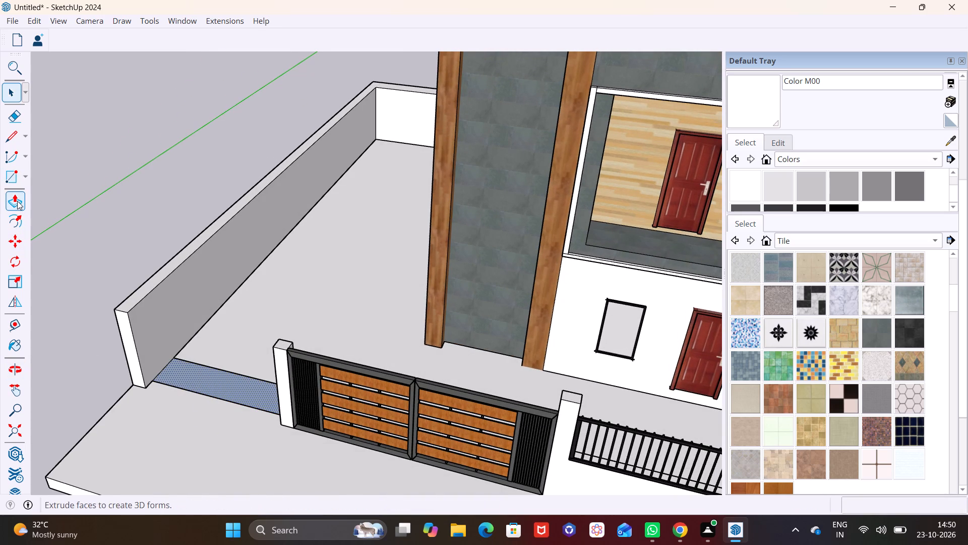
{"action": "left_click", "coordinate": [17, 201]}
{"action": "left_click", "coordinate": [222, 383]}
{"action": "left_click", "coordinate": [211, 374]}
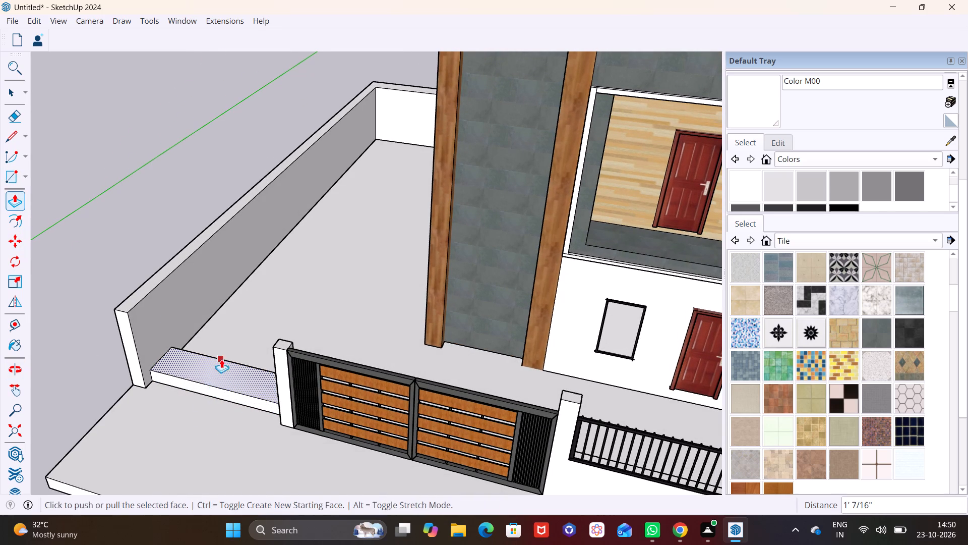
Pull the low front wall section's street-facing face outward 9 13/16", in line with the side wall's front end.
{"action": "middle_click_drag", "start_coordinate": [221, 359], "coordinate": [249, 274]}
{"action": "left_click", "coordinate": [13, 93]}
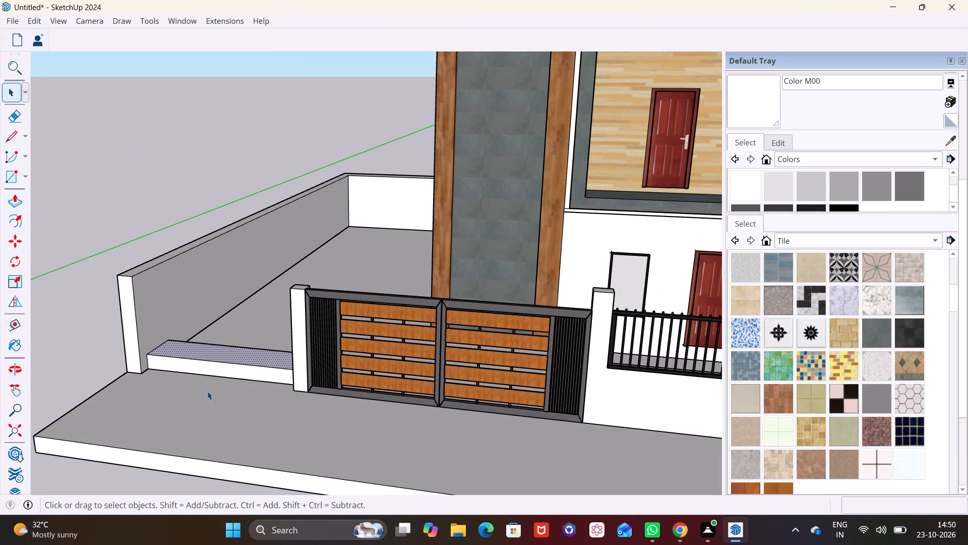
{"action": "left_click", "coordinate": [223, 367]}
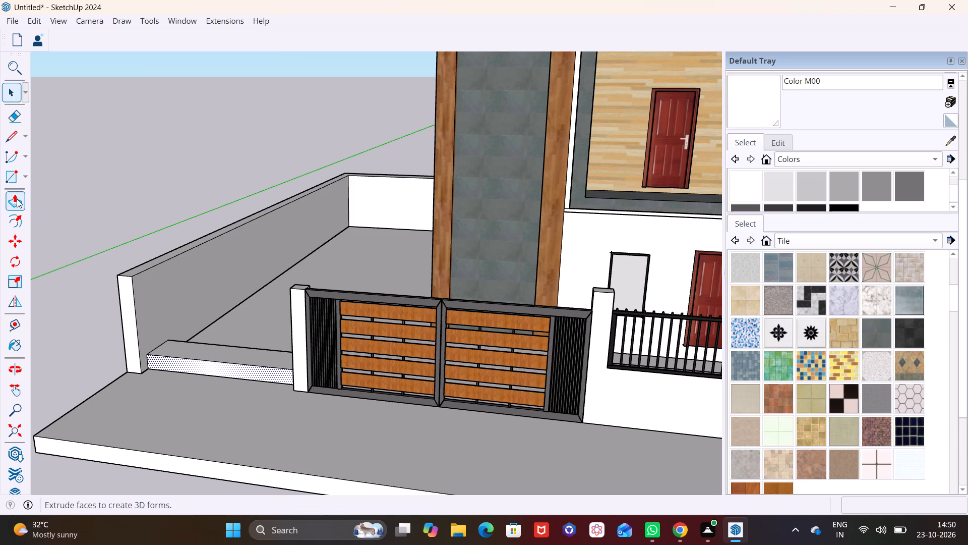
{"action": "left_click", "coordinate": [16, 198]}
{"action": "left_click", "coordinate": [235, 368]}
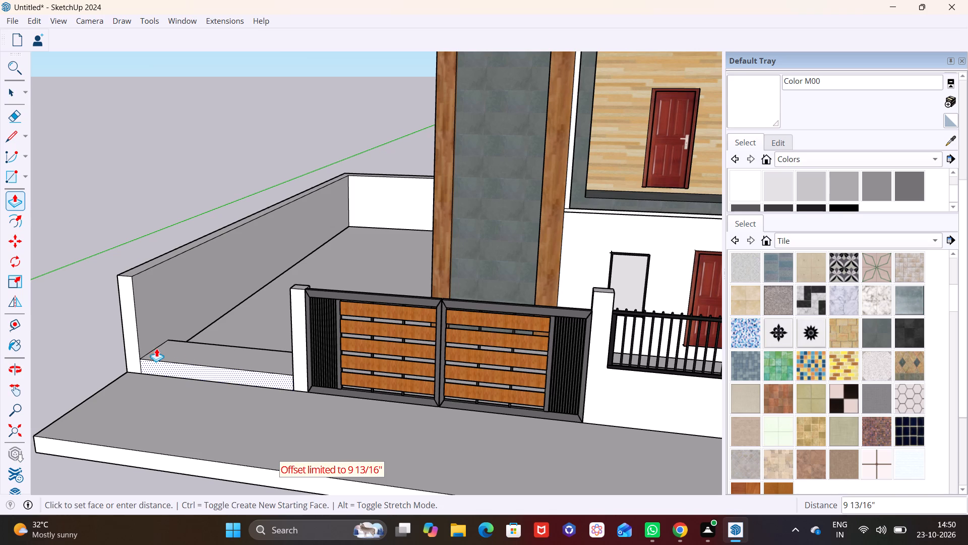
{"action": "left_click", "coordinate": [148, 348]}
Push the low front wall section's inner face in about 2' 9 3/8" to make the section thinner.
{"action": "middle_click_drag", "start_coordinate": [226, 369], "coordinate": [38, 448]}
{"action": "scroll", "coordinate": [129, 316], "scroll_direction": "up", "scroll_amount": 5}
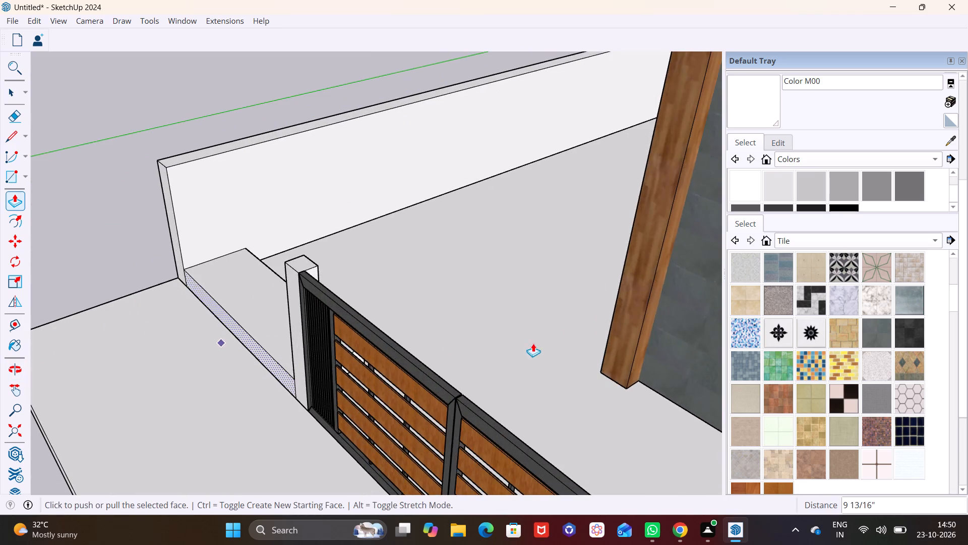
{"action": "middle_click_drag", "start_coordinate": [554, 332], "coordinate": [261, 427]}
{"action": "scroll", "coordinate": [294, 321], "scroll_direction": "down", "scroll_amount": 15}
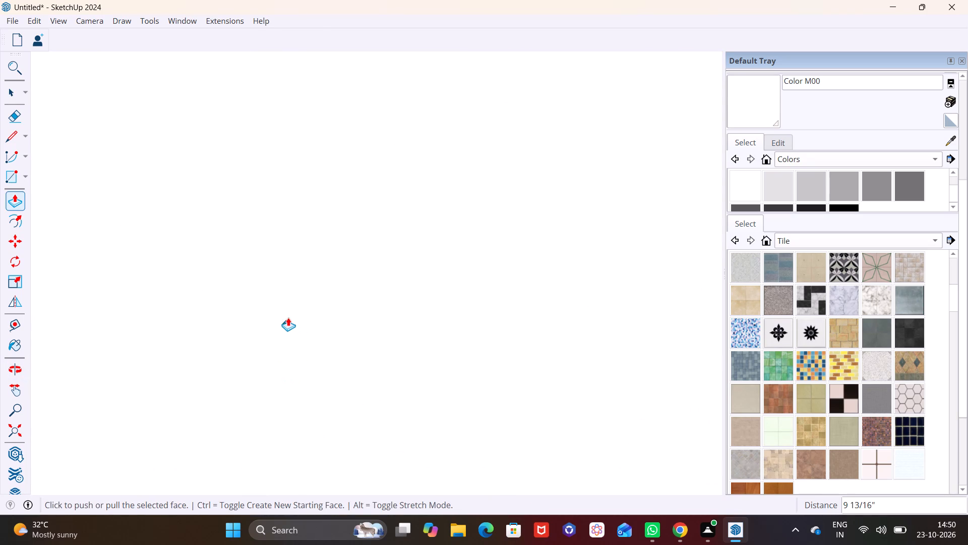
{"action": "scroll", "coordinate": [288, 317], "scroll_direction": "down", "scroll_amount": 20}
{"action": "middle_click_drag", "start_coordinate": [153, 345], "coordinate": [240, 350]}
{"action": "scroll", "coordinate": [245, 326], "scroll_direction": "up", "scroll_amount": 2}
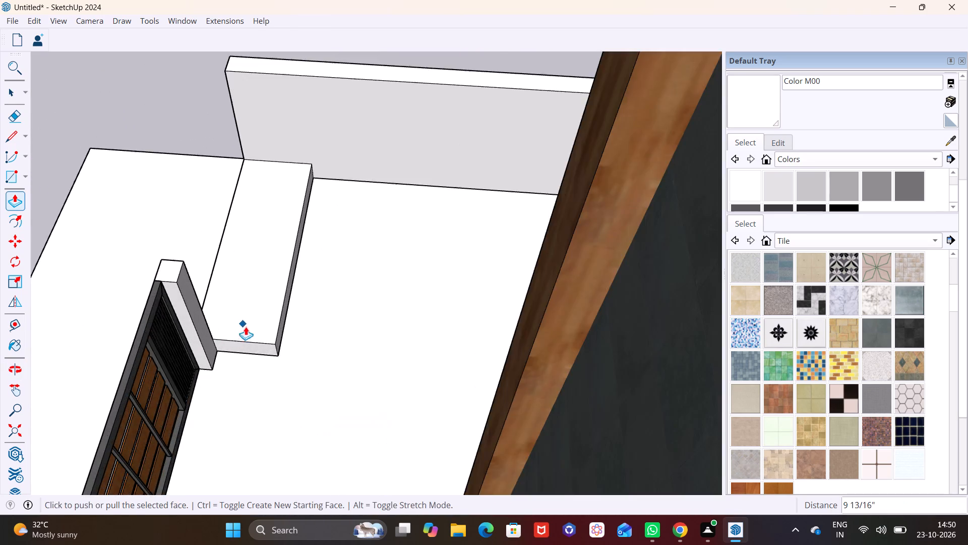
{"action": "scroll", "coordinate": [246, 326], "scroll_direction": "up", "scroll_amount": 8}
{"action": "middle_click_drag", "start_coordinate": [266, 326], "coordinate": [201, 303]}
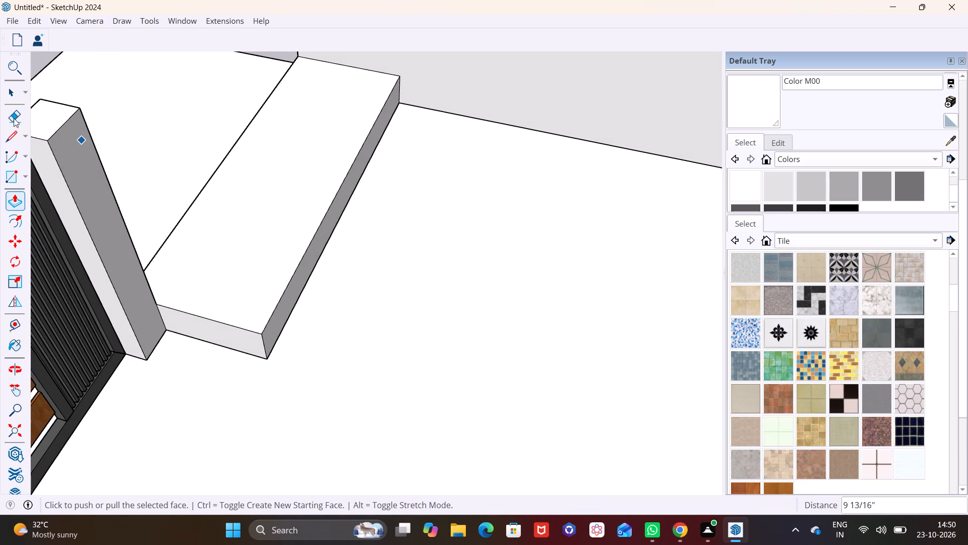
{"action": "left_click", "coordinate": [7, 95]}
{"action": "left_click", "coordinate": [311, 262]}
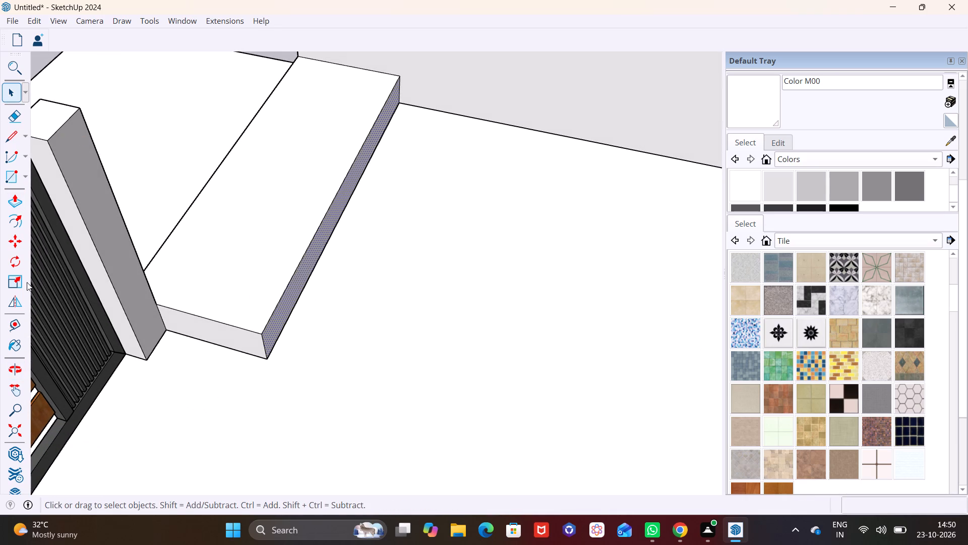
{"action": "left_click", "coordinate": [13, 204]}
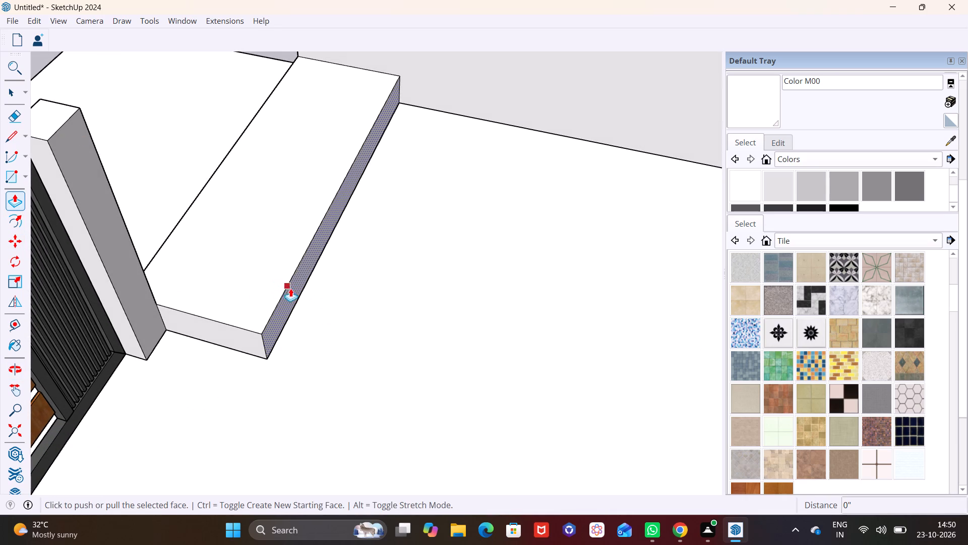
{"action": "left_click", "coordinate": [295, 290]}
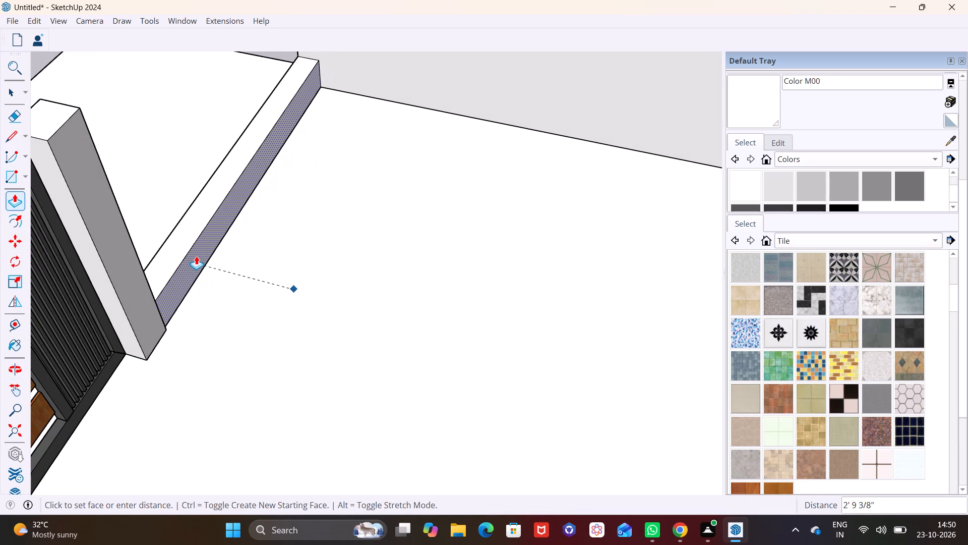
{"action": "left_click", "coordinate": [199, 257]}
{"action": "key", "text": "space"}
{"action": "left_click", "coordinate": [306, 316]}
Raise the front wall section's top face about 2' 7 1/16" to the level of the railing's bottom beyond the gate.
{"action": "scroll", "coordinate": [297, 317], "scroll_direction": "down", "scroll_amount": 3}
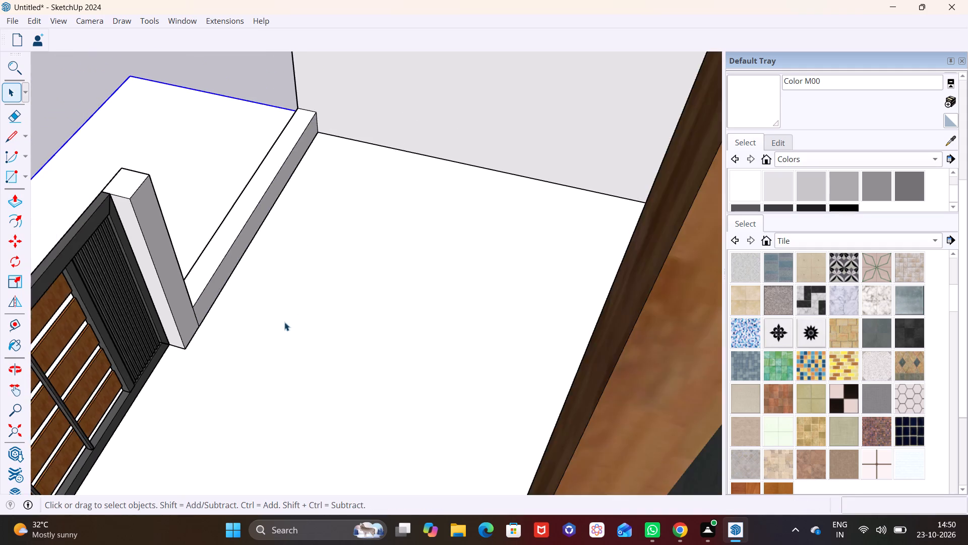
{"action": "scroll", "coordinate": [284, 322], "scroll_direction": "down", "scroll_amount": 3}
{"action": "middle_click_drag", "start_coordinate": [198, 366], "coordinate": [419, 369]}
{"action": "scroll", "coordinate": [231, 293], "scroll_direction": "down", "scroll_amount": 18}
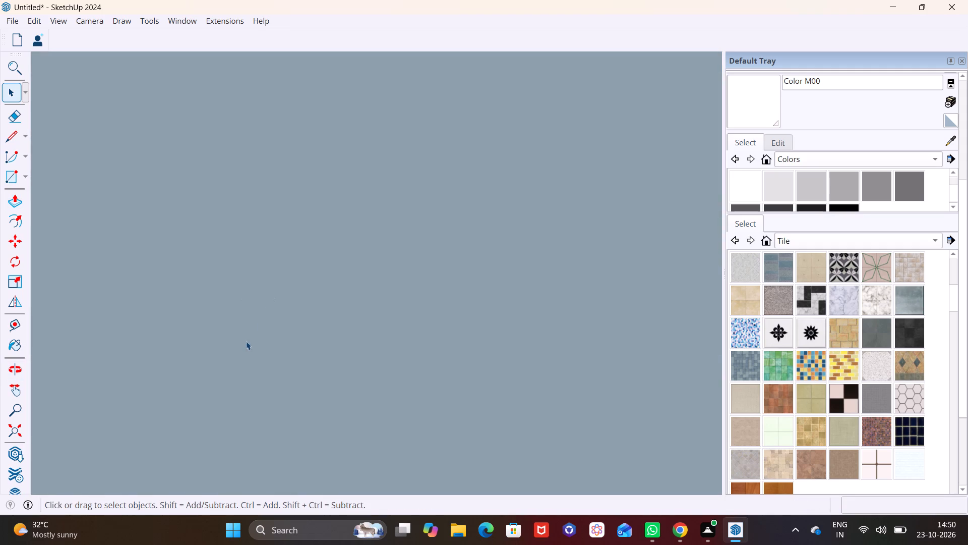
{"action": "scroll", "coordinate": [246, 341], "scroll_direction": "down", "scroll_amount": 20}
{"action": "scroll", "coordinate": [246, 341], "scroll_direction": "down", "scroll_amount": 17}
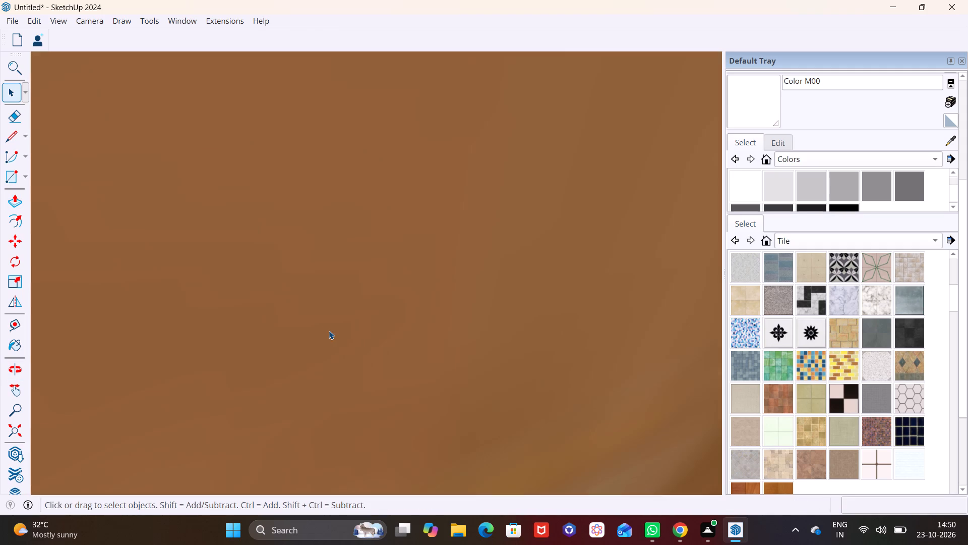
{"action": "scroll", "coordinate": [329, 331], "scroll_direction": "down", "scroll_amount": 20}
{"action": "scroll", "coordinate": [329, 331], "scroll_direction": "down", "scroll_amount": 17}
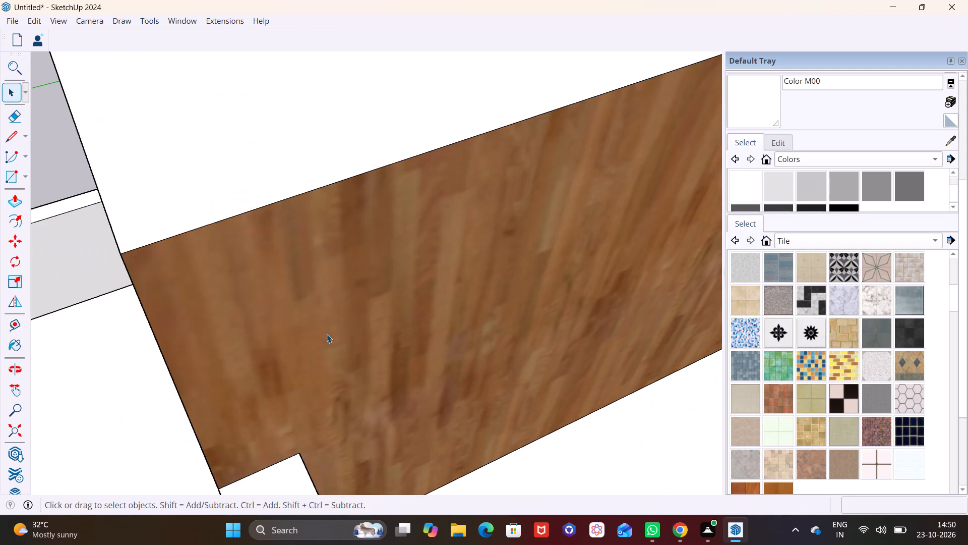
{"action": "scroll", "coordinate": [327, 334], "scroll_direction": "down", "scroll_amount": 2}
{"action": "middle_click_drag", "start_coordinate": [323, 359], "coordinate": [380, 323]}
{"action": "scroll", "coordinate": [342, 329], "scroll_direction": "down", "scroll_amount": 14}
{"action": "middle_click_drag", "start_coordinate": [320, 373], "coordinate": [322, 373]}
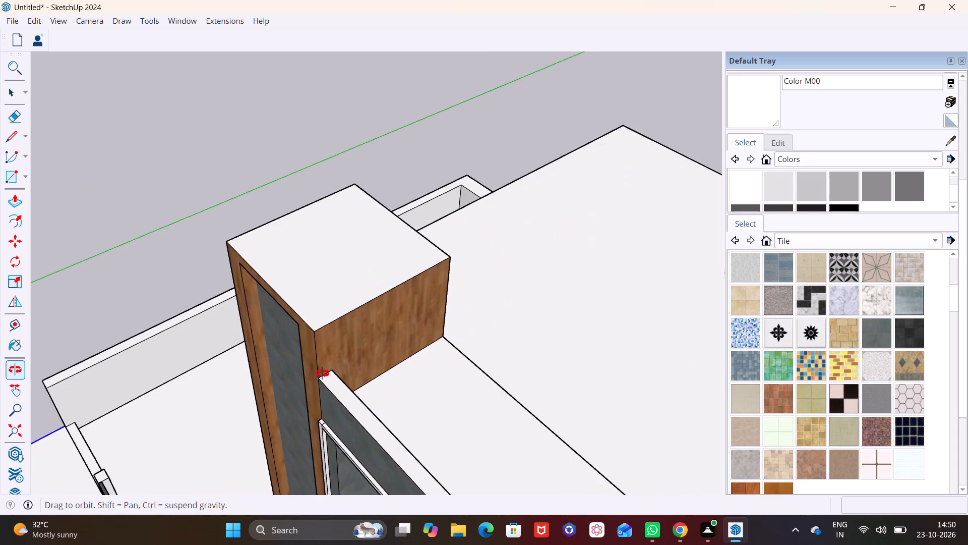
{"action": "middle_click_drag", "start_coordinate": [322, 373], "coordinate": [360, 317]}
{"action": "middle_click_drag", "start_coordinate": [319, 352], "coordinate": [444, 132], "text": "shift"}
{"action": "scroll", "coordinate": [263, 329], "scroll_direction": "up", "scroll_amount": 2}
{"action": "middle_click_drag", "start_coordinate": [280, 376], "coordinate": [435, 270], "text": "shift"}
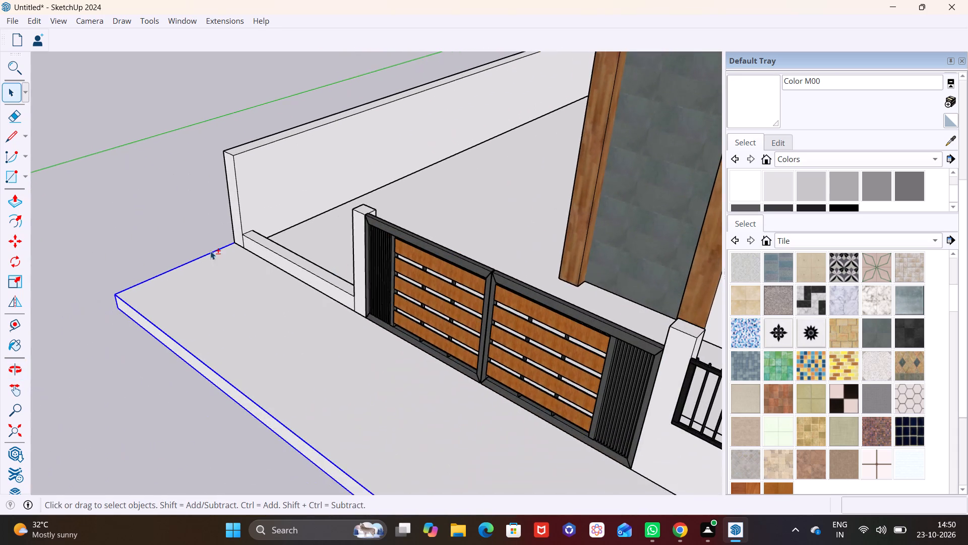
{"action": "scroll", "coordinate": [273, 239], "scroll_direction": "up", "scroll_amount": 4}
{"action": "middle_click_drag", "start_coordinate": [315, 274], "coordinate": [409, 290]}
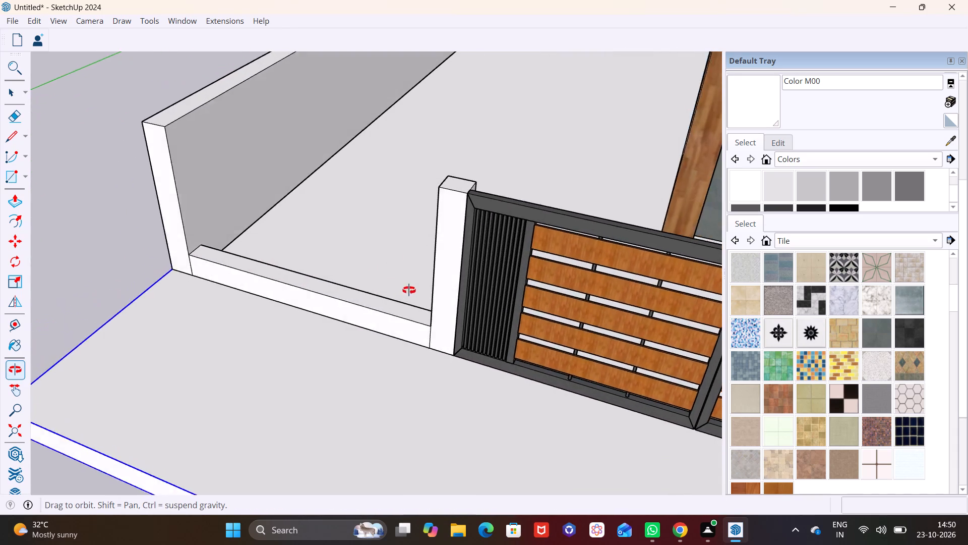
{"action": "middle_click_drag", "start_coordinate": [409, 290], "coordinate": [447, 258]}
{"action": "middle_click_drag", "start_coordinate": [289, 276], "coordinate": [257, 322], "text": "shift"}
{"action": "middle_click_drag", "start_coordinate": [367, 314], "coordinate": [424, 242]}
{"action": "scroll", "coordinate": [374, 305], "scroll_direction": "down", "scroll_amount": 2}
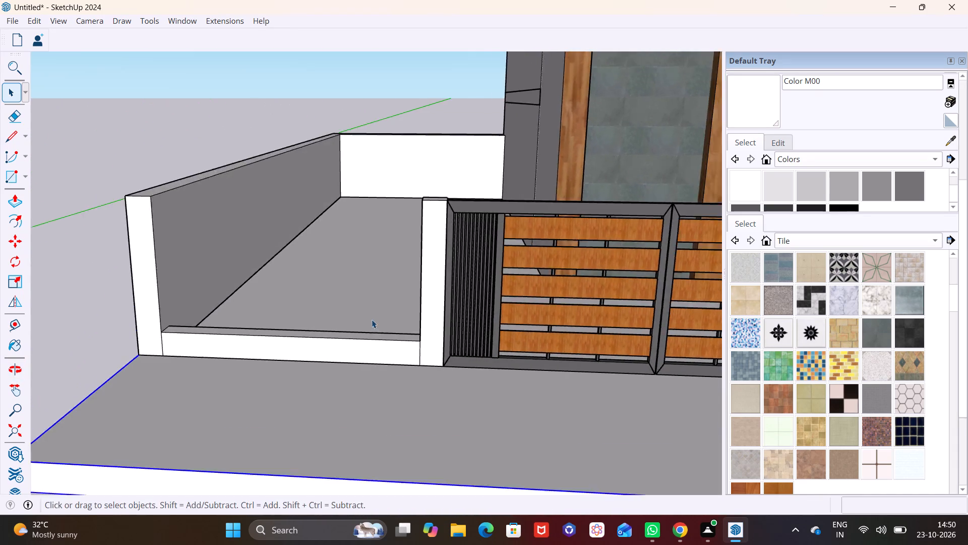
{"action": "scroll", "coordinate": [372, 319], "scroll_direction": "down", "scroll_amount": 6}
{"action": "middle_click_drag", "start_coordinate": [345, 311], "coordinate": [225, 336], "text": "shift"}
{"action": "middle_click_drag", "start_coordinate": [385, 394], "coordinate": [449, 354]}
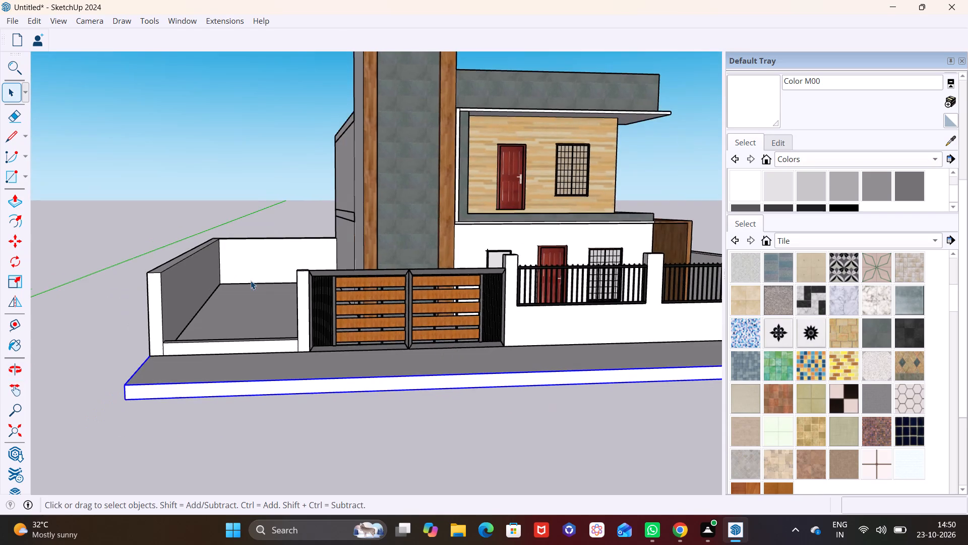
{"action": "scroll", "coordinate": [251, 281], "scroll_direction": "up", "scroll_amount": 2}
{"action": "middle_click_drag", "start_coordinate": [267, 322], "coordinate": [243, 378]}
{"action": "left_click", "coordinate": [251, 440]}
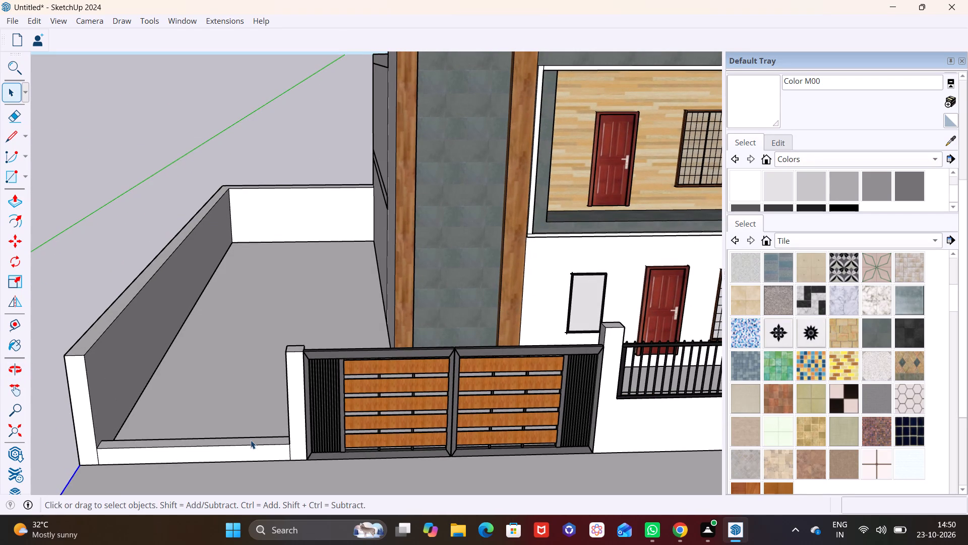
{"action": "left_click", "coordinate": [22, 195]}
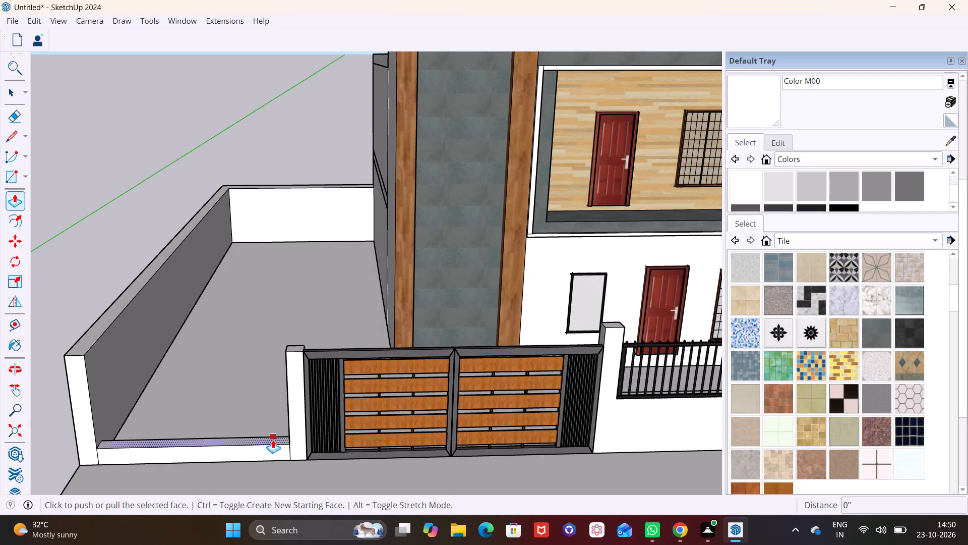
{"action": "left_click", "coordinate": [273, 440]}
{"action": "left_click", "coordinate": [618, 398]}
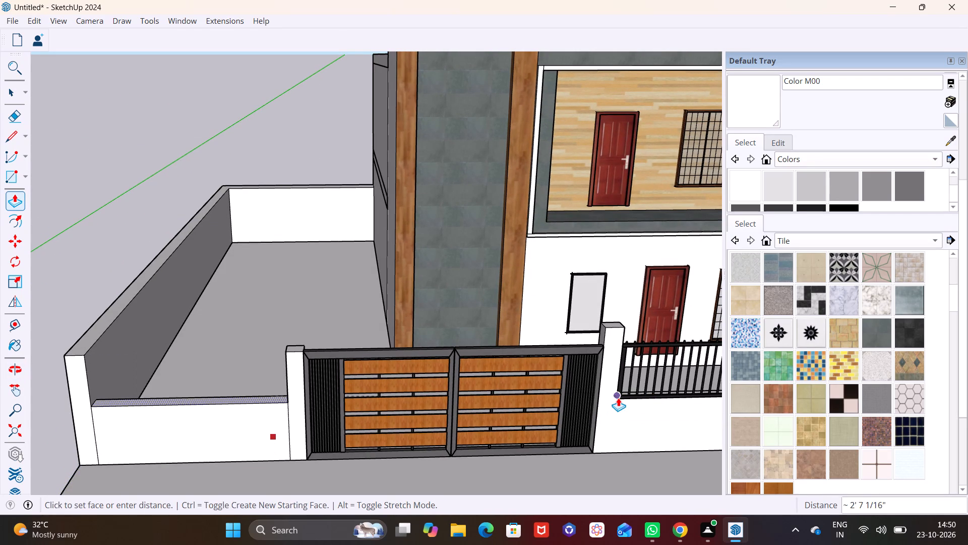
{"action": "left_click", "coordinate": [112, 375]}
{"action": "key", "text": "space"}
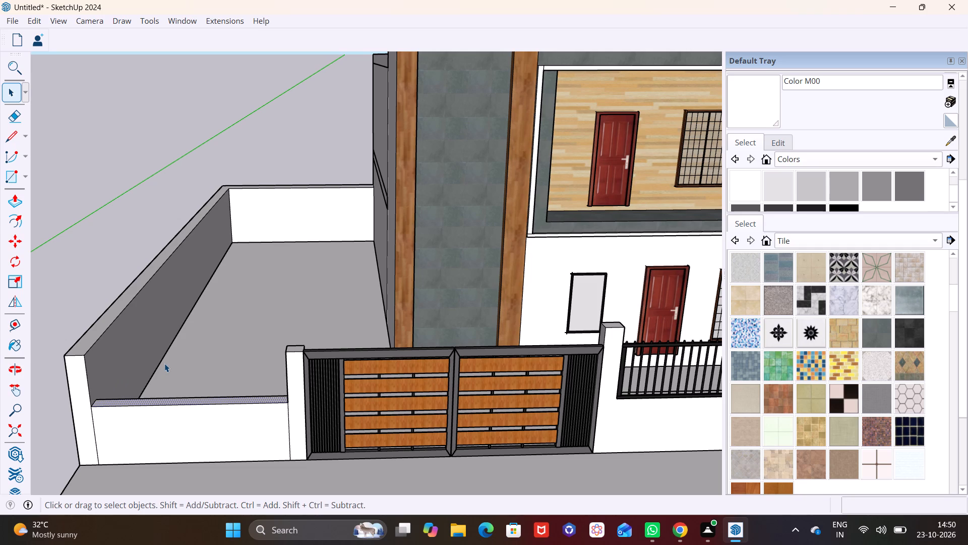
Search 3D Warehouse for GRILLS.
{"action": "scroll", "coordinate": [166, 363], "scroll_direction": "down", "scroll_amount": 7}
{"action": "middle_click_drag", "start_coordinate": [205, 377], "coordinate": [190, 325]}
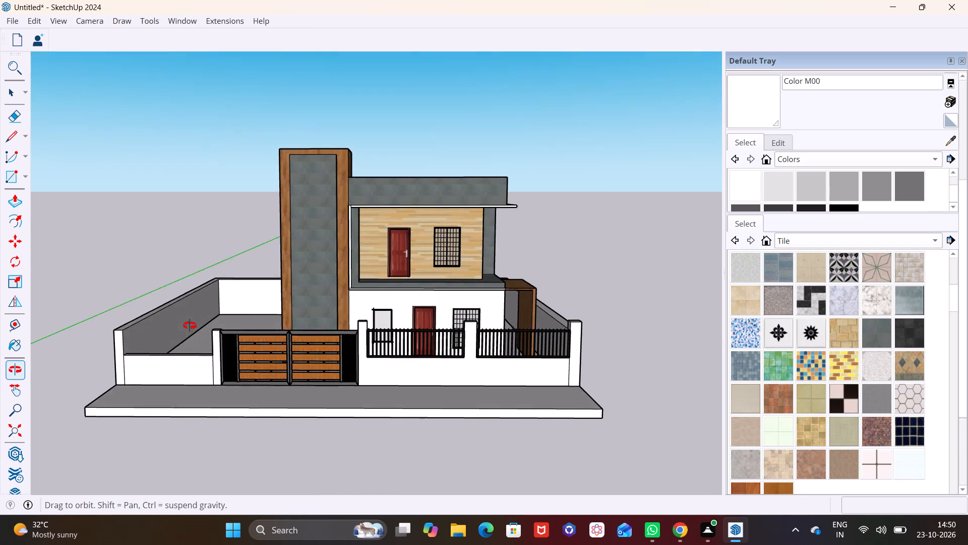
{"action": "middle_click_drag", "start_coordinate": [190, 325], "coordinate": [195, 311]}
{"action": "scroll", "coordinate": [207, 315], "scroll_direction": "up", "scroll_amount": 1}
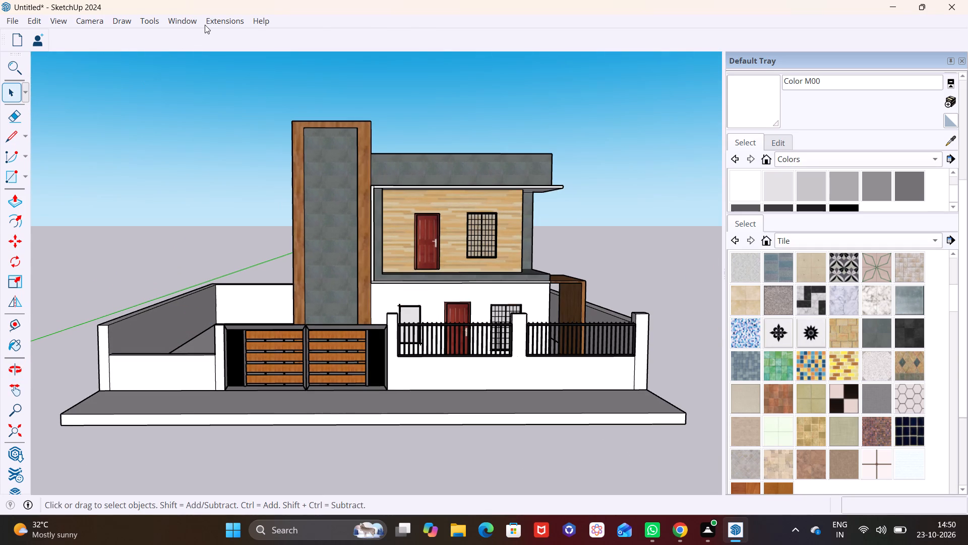
{"action": "scroll", "coordinate": [285, 228], "scroll_direction": "down", "scroll_amount": 1}
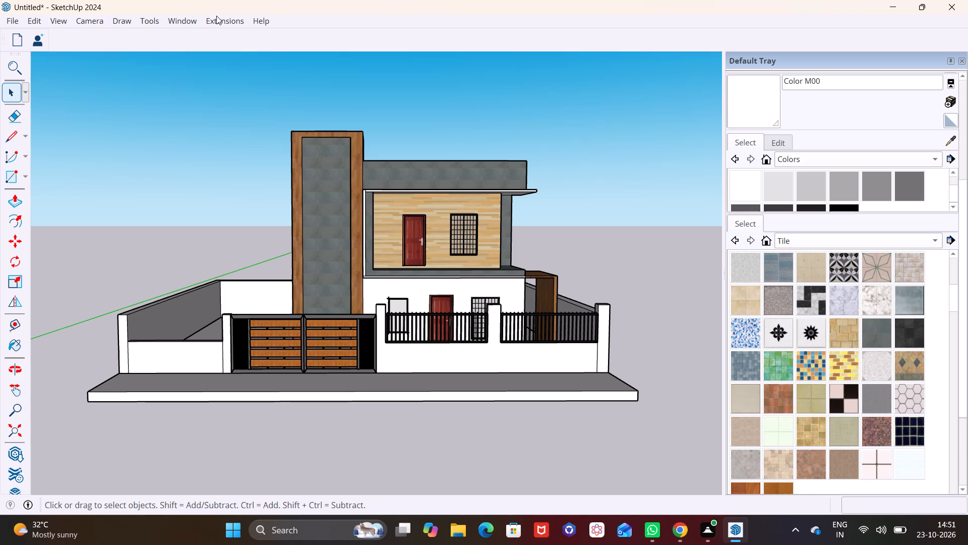
{"action": "left_click", "coordinate": [183, 22]}
{"action": "left_click", "coordinate": [198, 123]}
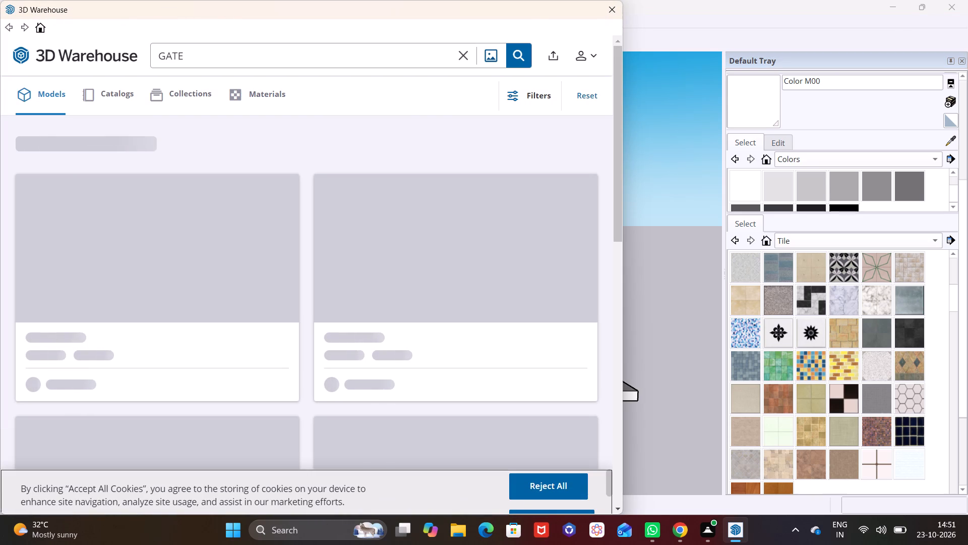
{"action": "left_click", "coordinate": [211, 56]}
{"action": "left_click", "coordinate": [457, 57]}
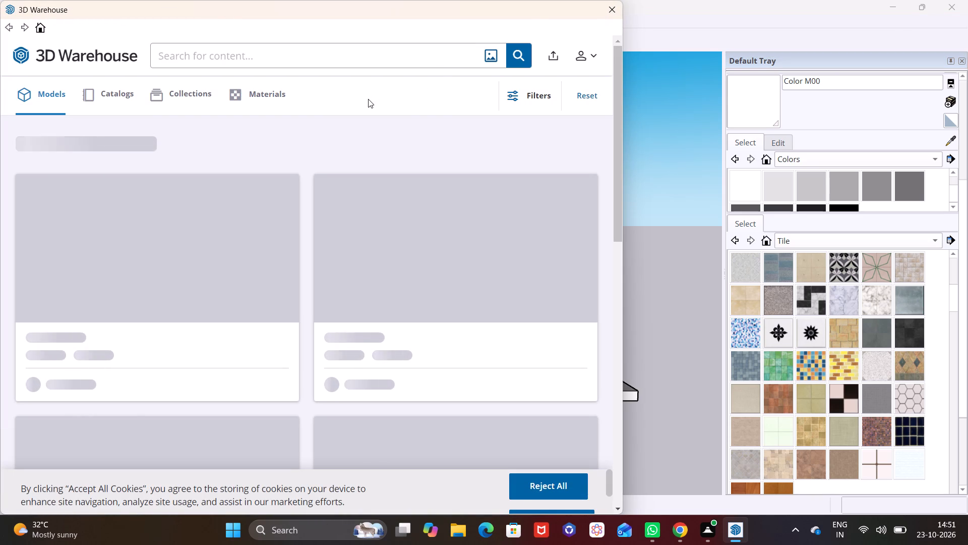
{"action": "type", "text": "GR"}
{"action": "type", "text": "ILL"}
{"action": "key", "text": "s"}
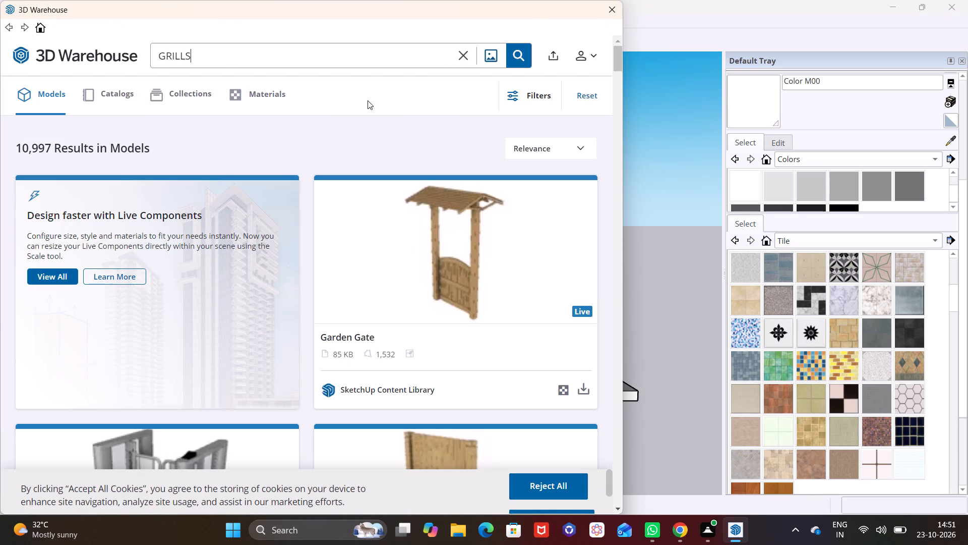
{"action": "key", "text": "Return"}
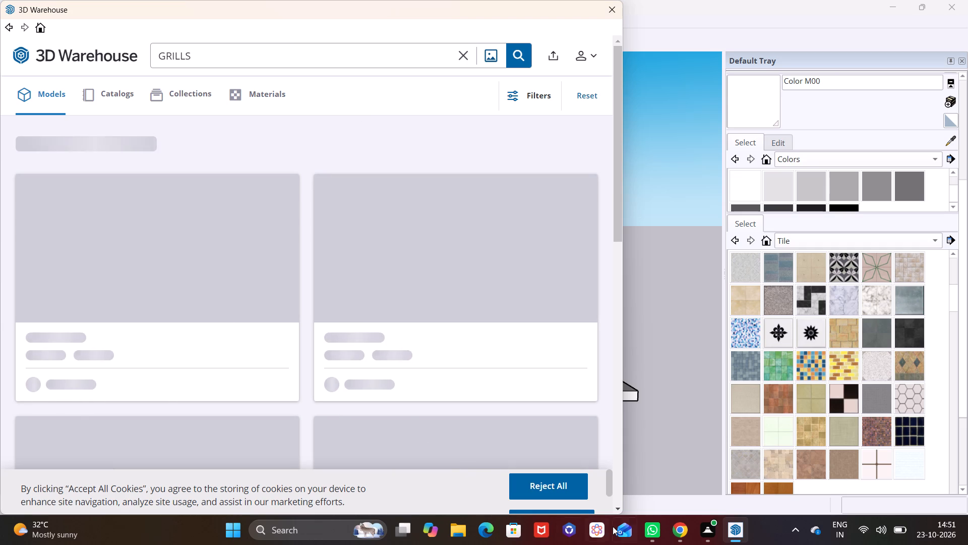
Find the black curved-bar grille among the 3D Warehouse results, load it into the model and place it in front of the house.
{"action": "double_click", "coordinate": [617, 505]}
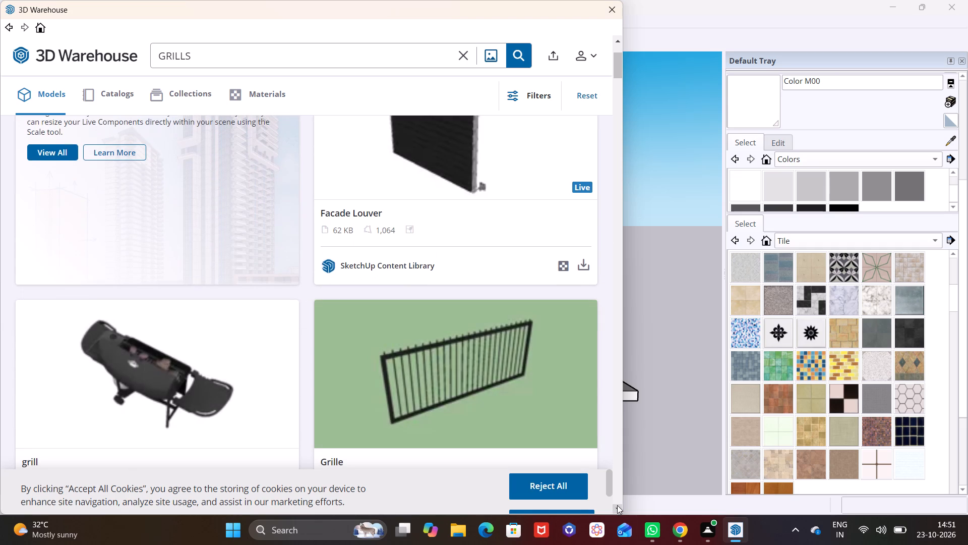
{"action": "left_click", "coordinate": [617, 505]}
{"action": "left_click", "coordinate": [617, 505]}
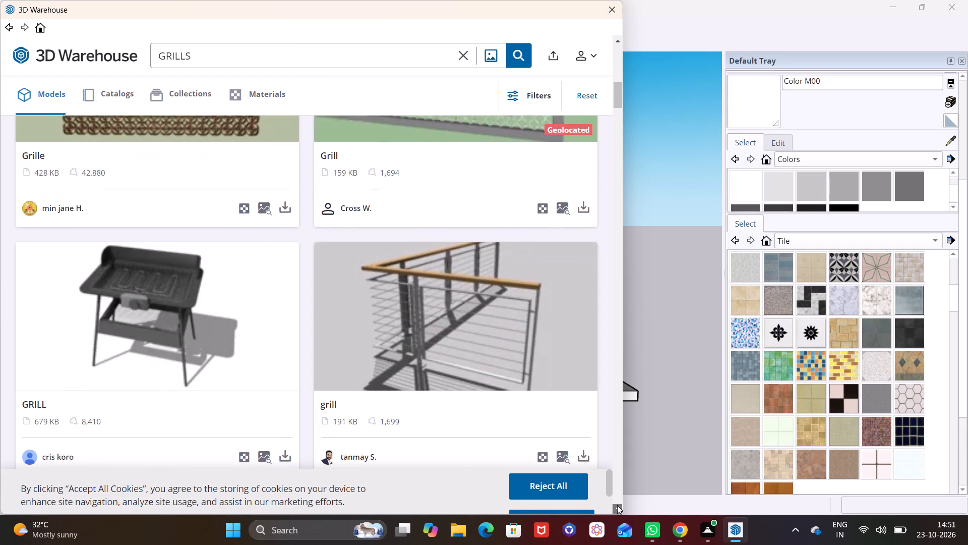
{"action": "left_click", "coordinate": [617, 505]}
{"action": "left_click", "coordinate": [617, 505]}
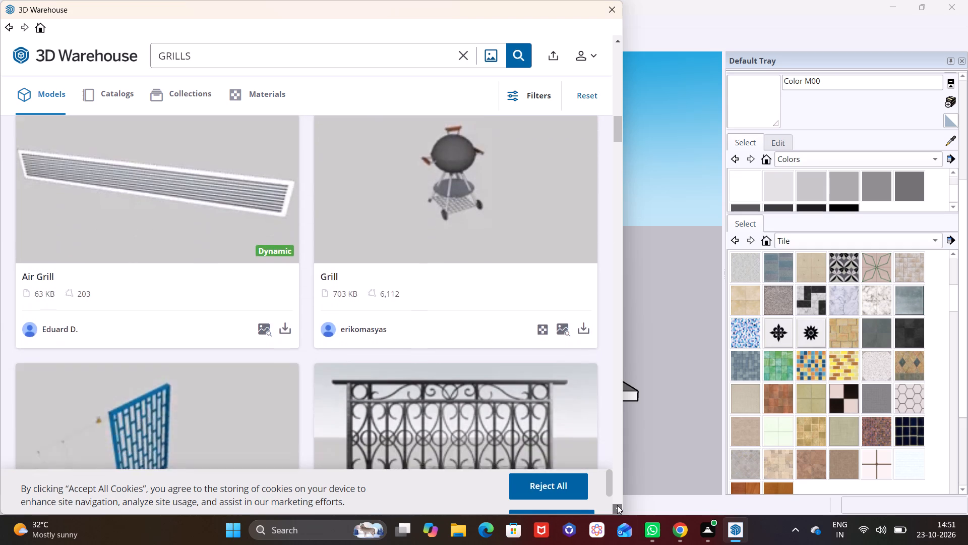
{"action": "left_click", "coordinate": [617, 505]}
{"action": "left_click", "coordinate": [617, 505]}
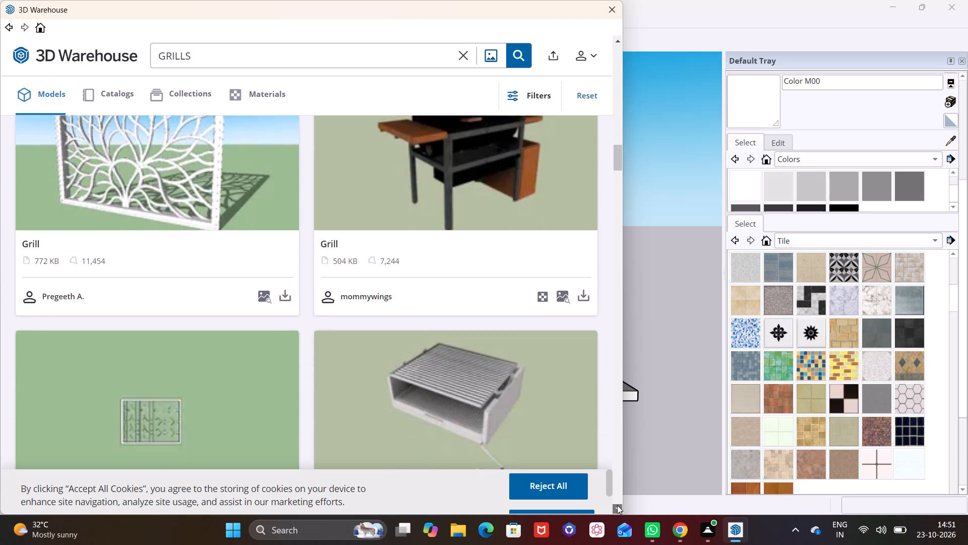
{"action": "left_click", "coordinate": [617, 505]}
{"action": "left_click", "coordinate": [617, 505]}
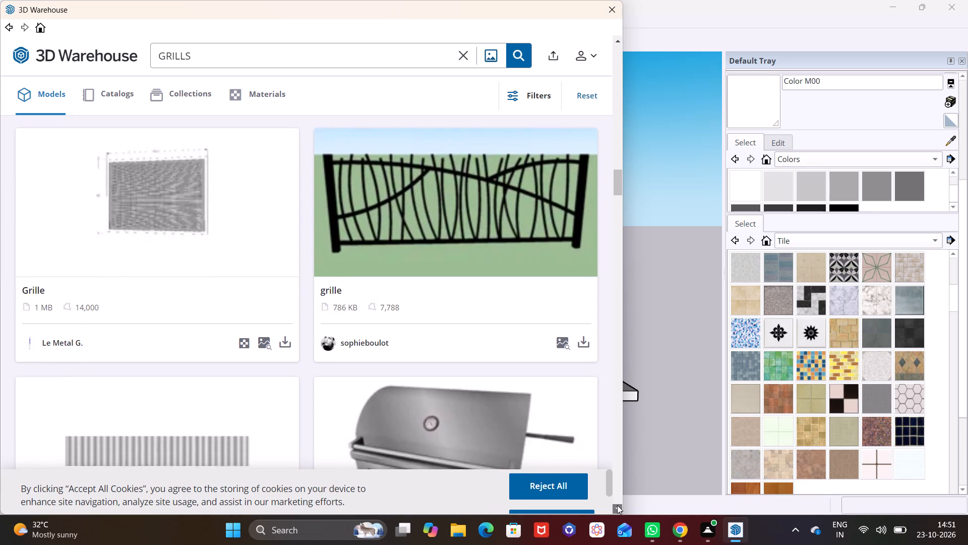
{"action": "left_click", "coordinate": [585, 282]}
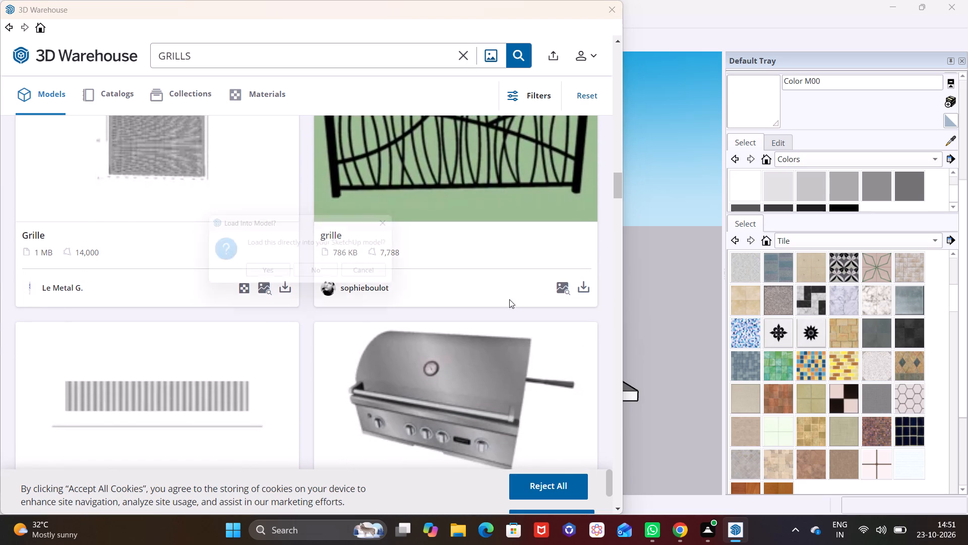
{"action": "left_click", "coordinate": [283, 276]}
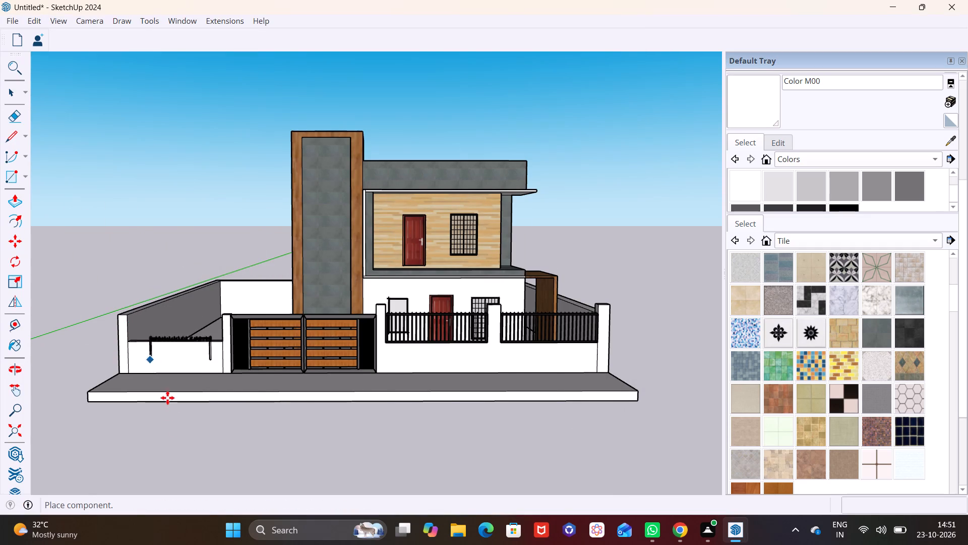
{"action": "scroll", "coordinate": [179, 438], "scroll_direction": "down", "scroll_amount": 7}
{"action": "left_click", "coordinate": [183, 455]}
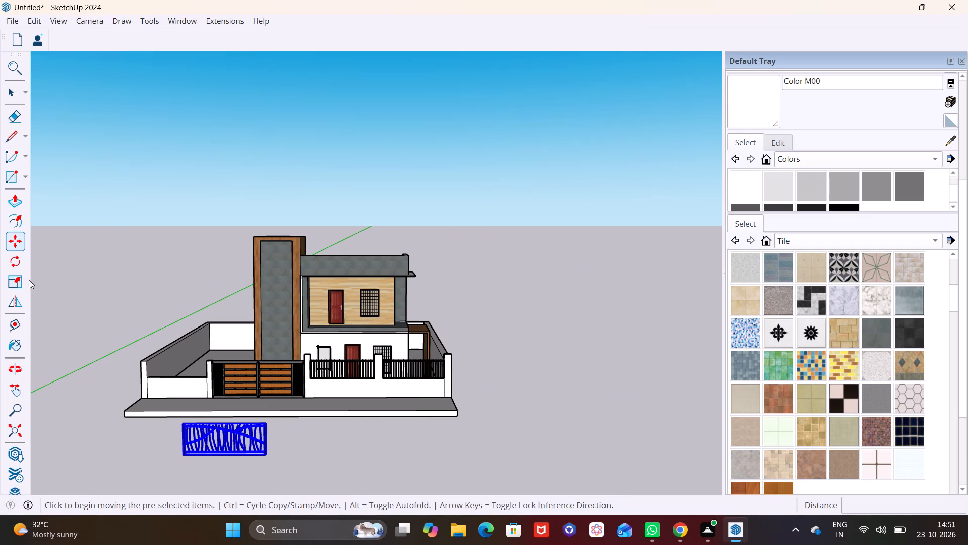
Scale the placed grille down uniformly to roughly half its original size.
{"action": "left_click", "coordinate": [20, 282]}
{"action": "left_click", "coordinate": [264, 424]}
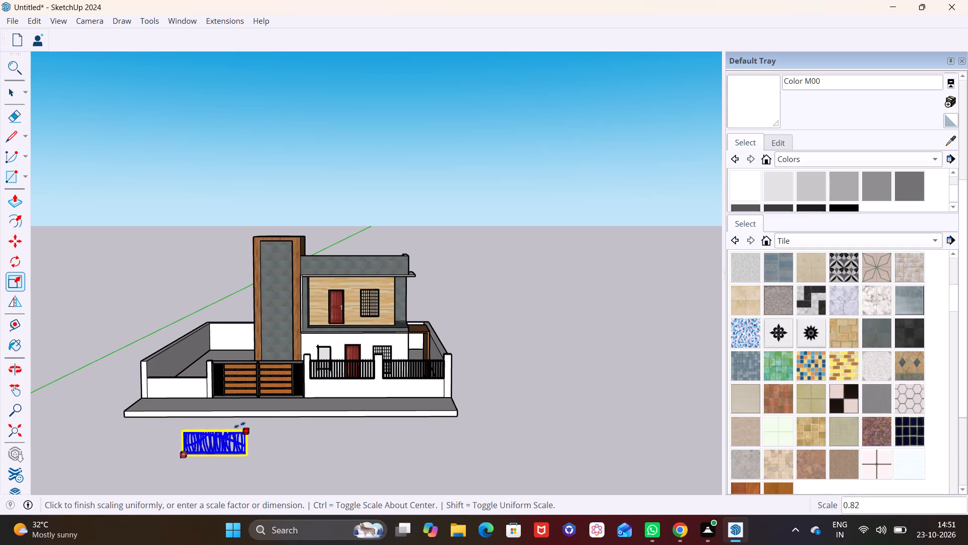
{"action": "left_click", "coordinate": [216, 433]}
Move the grille onto the top outer edge of the low front wall section beside the gate.
{"action": "left_click", "coordinate": [9, 95]}
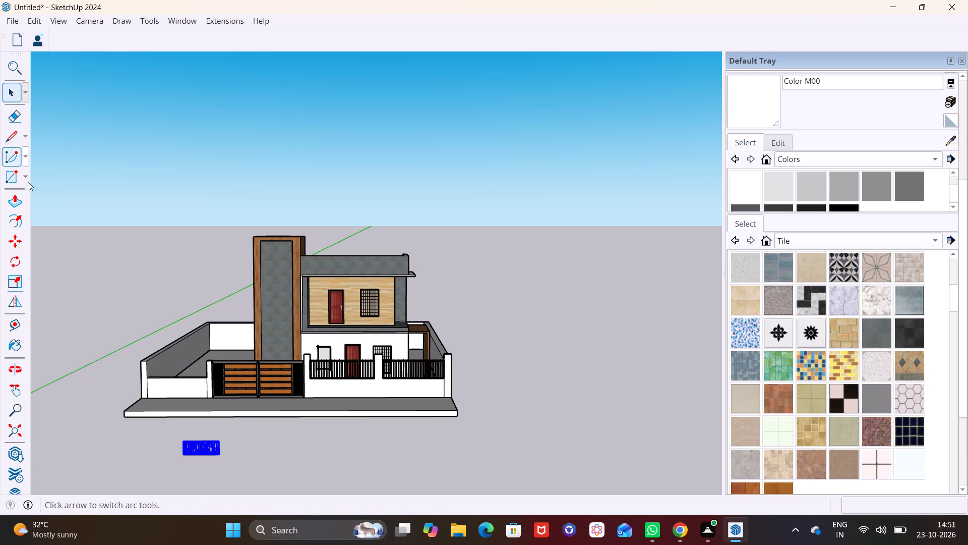
{"action": "left_click", "coordinate": [16, 244]}
{"action": "scroll", "coordinate": [199, 453], "scroll_direction": "up", "scroll_amount": 3}
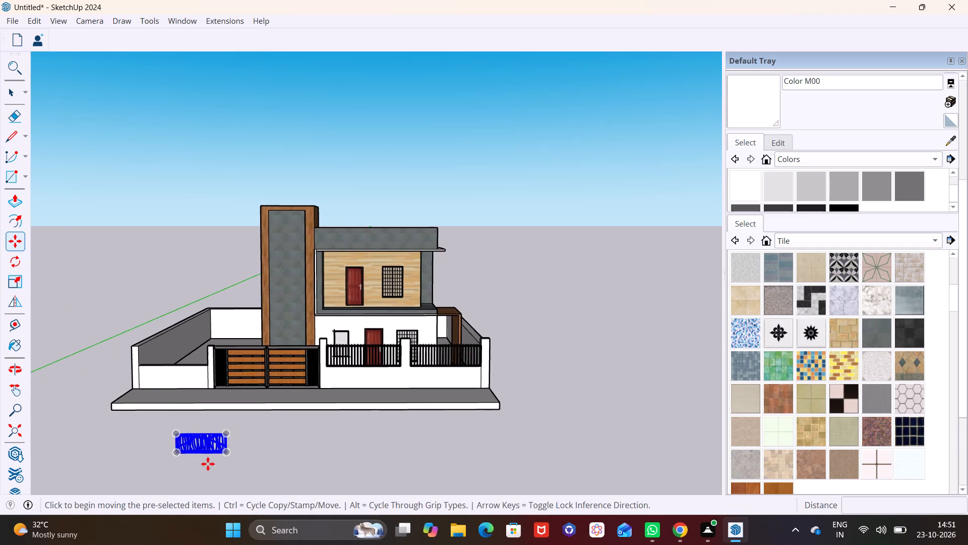
{"action": "scroll", "coordinate": [208, 464], "scroll_direction": "up", "scroll_amount": 6}
{"action": "left_click_drag", "start_coordinate": [258, 405], "coordinate": [254, 401]}
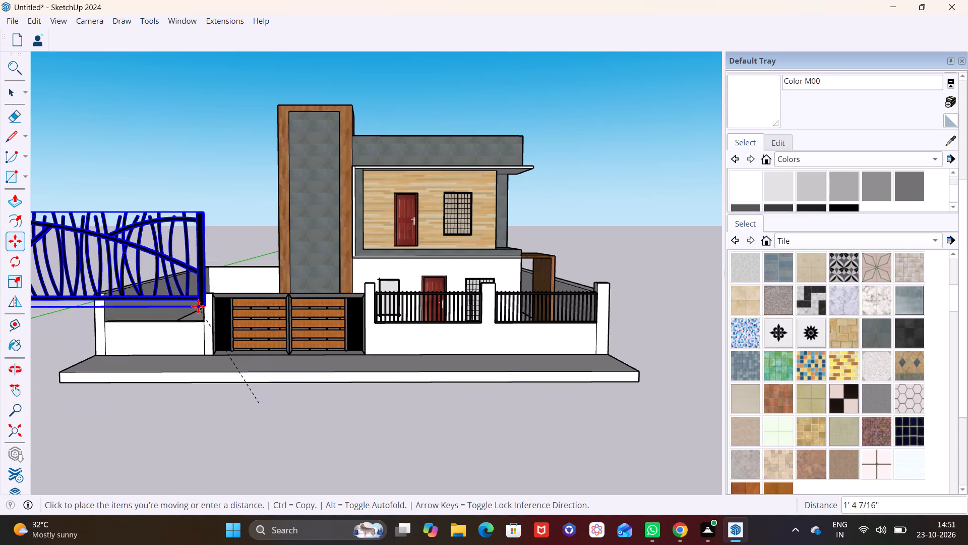
{"action": "left_click", "coordinate": [195, 327]}
{"action": "scroll", "coordinate": [195, 327], "scroll_direction": "down", "scroll_amount": 13}
{"action": "middle_click_drag", "start_coordinate": [181, 371], "coordinate": [312, 404]}
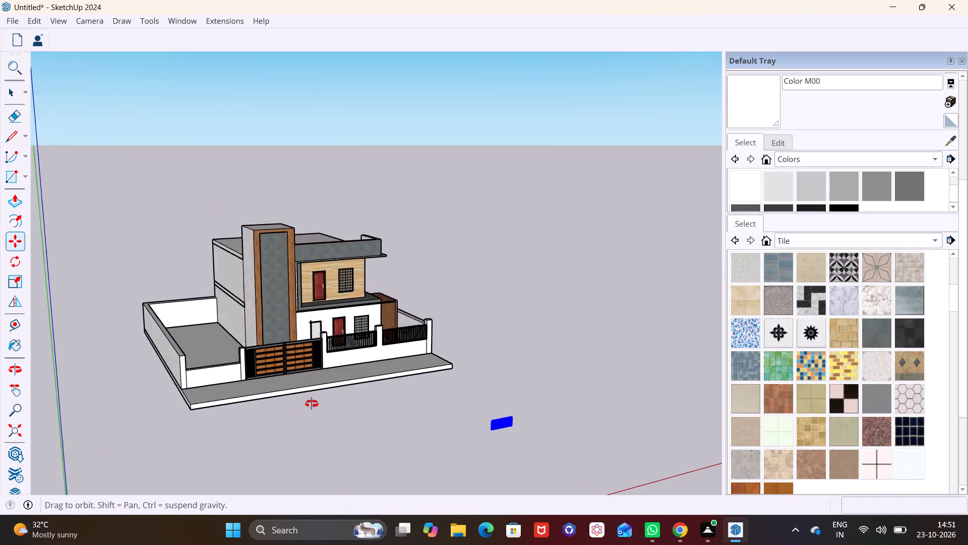
{"action": "middle_click_drag", "start_coordinate": [312, 404], "coordinate": [393, 406]}
{"action": "left_click", "coordinate": [676, 400]}
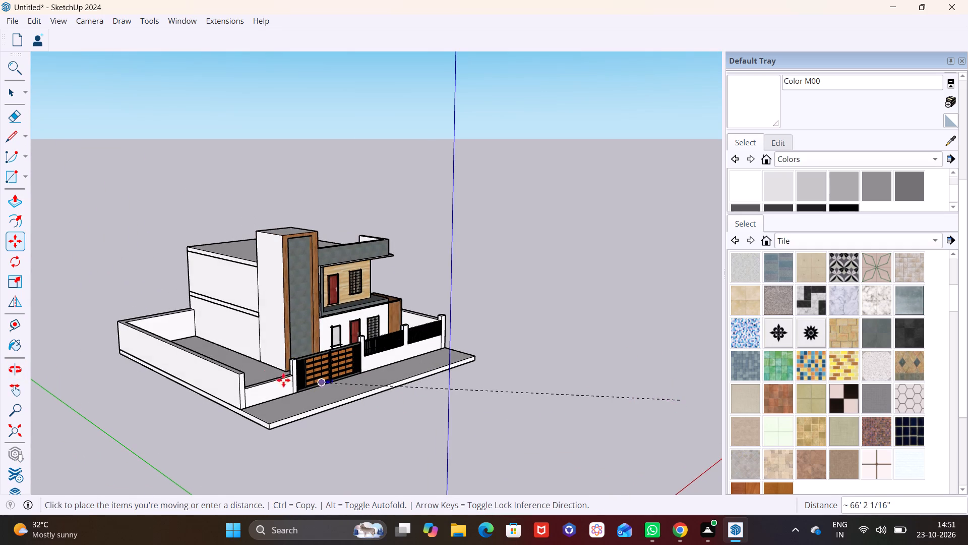
{"action": "left_click", "coordinate": [252, 367]}
{"action": "scroll", "coordinate": [261, 369], "scroll_direction": "up", "scroll_amount": 7}
{"action": "left_click", "coordinate": [244, 367]}
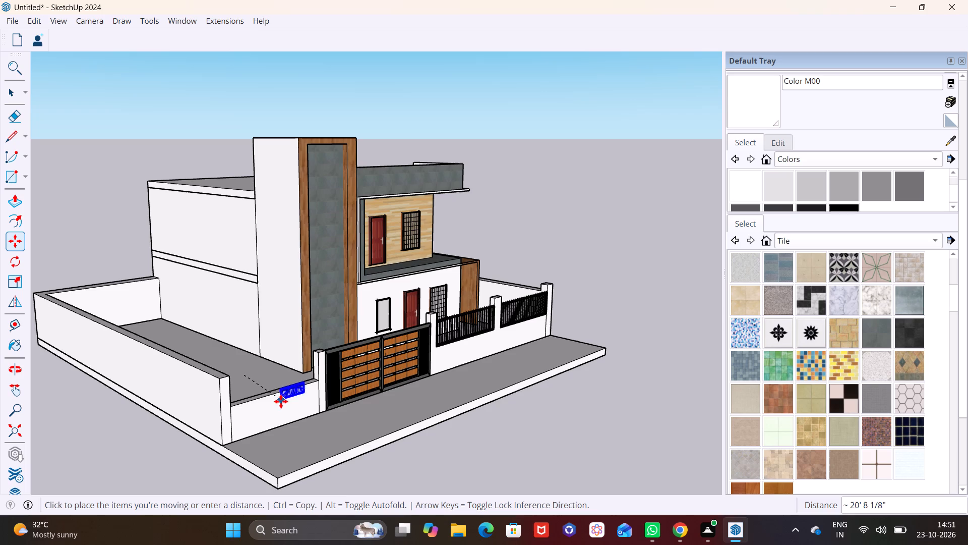
{"action": "left_click", "coordinate": [269, 396]}
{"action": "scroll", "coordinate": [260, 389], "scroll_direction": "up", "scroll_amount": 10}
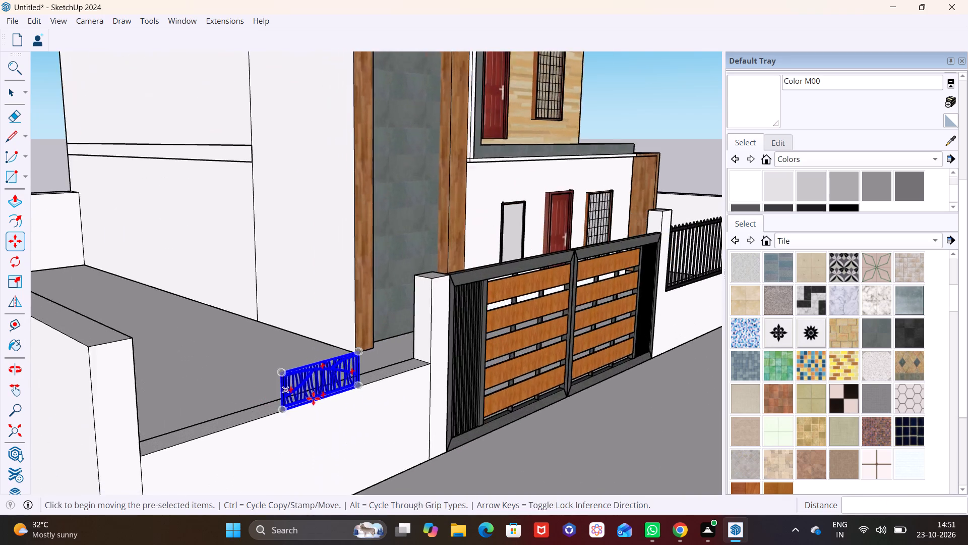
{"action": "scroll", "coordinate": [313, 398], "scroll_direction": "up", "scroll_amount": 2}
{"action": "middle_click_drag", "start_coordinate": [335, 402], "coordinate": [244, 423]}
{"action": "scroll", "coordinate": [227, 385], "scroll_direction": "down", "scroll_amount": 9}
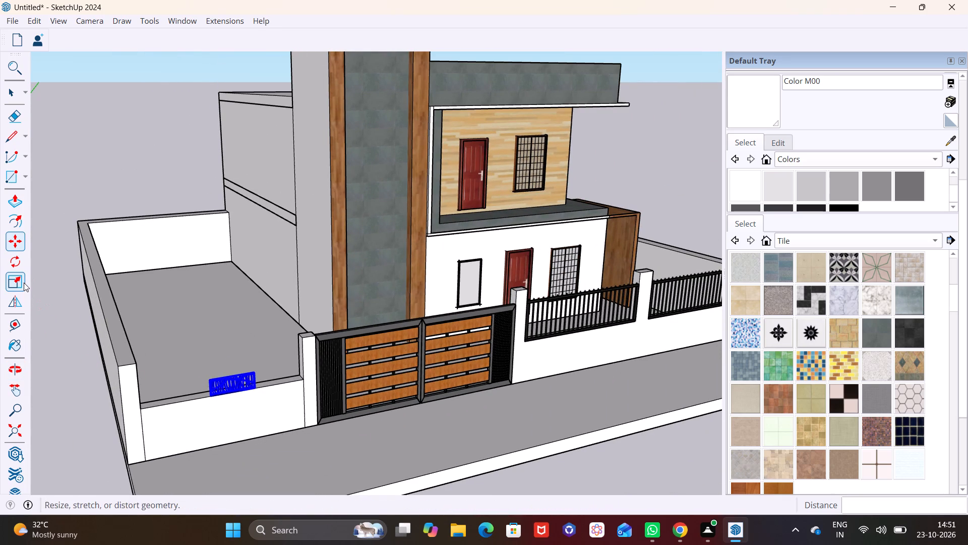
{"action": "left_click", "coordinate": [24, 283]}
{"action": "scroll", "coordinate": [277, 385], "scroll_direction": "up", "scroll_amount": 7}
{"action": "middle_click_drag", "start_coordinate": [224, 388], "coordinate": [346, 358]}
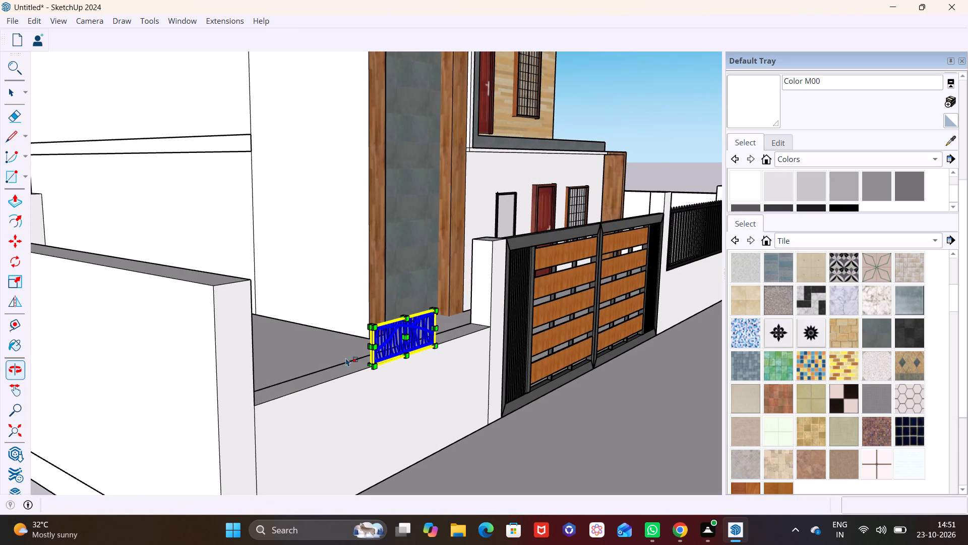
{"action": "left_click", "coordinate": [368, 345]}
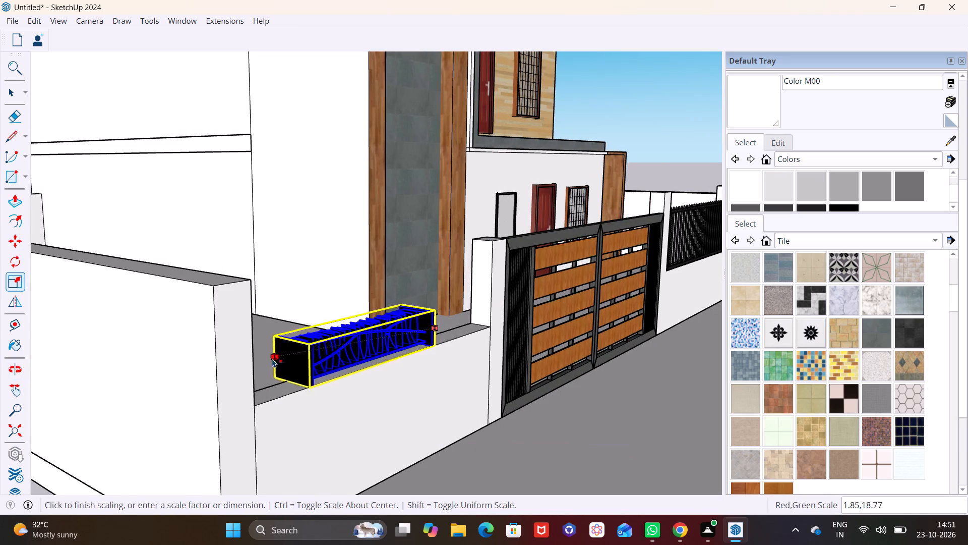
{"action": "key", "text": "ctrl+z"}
Stretch the grille lengthwise only, extending its far end along the low wall toward the side wall's front end.
{"action": "scroll", "coordinate": [343, 372], "scroll_direction": "up", "scroll_amount": 5}
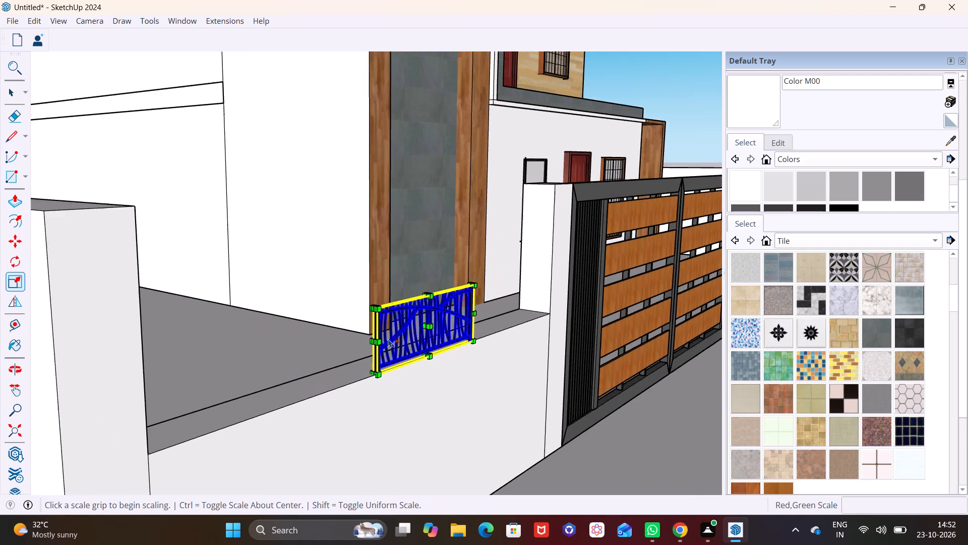
{"action": "scroll", "coordinate": [388, 339], "scroll_direction": "up", "scroll_amount": 9}
{"action": "scroll", "coordinate": [381, 349], "scroll_direction": "down", "scroll_amount": 4}
{"action": "middle_click_drag", "start_coordinate": [378, 352], "coordinate": [458, 313], "text": "shift"}
{"action": "scroll", "coordinate": [458, 313], "scroll_direction": "down", "scroll_amount": 1}
{"action": "middle_click_drag", "start_coordinate": [458, 338], "coordinate": [448, 358]}
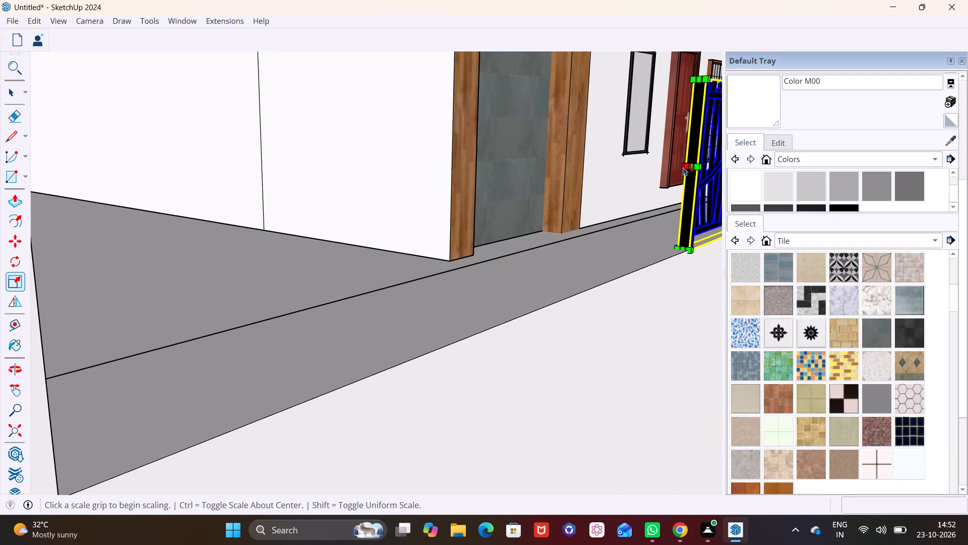
{"action": "left_click", "coordinate": [689, 168]}
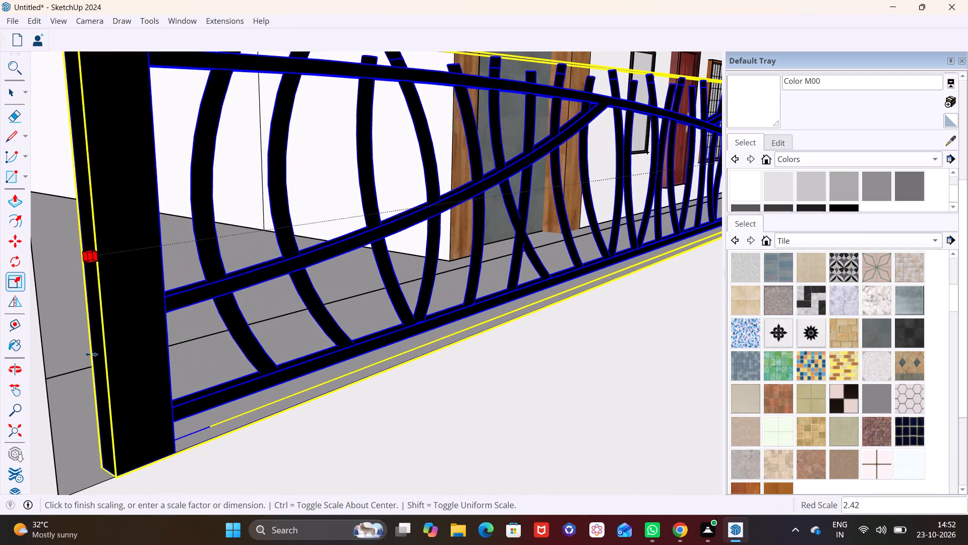
{"action": "left_click", "coordinate": [63, 362]}
Examine how the stretched grille sits along the low front wall section, from the side wall to the gate pillar.
{"action": "scroll", "coordinate": [264, 412], "scroll_direction": "down", "scroll_amount": 4}
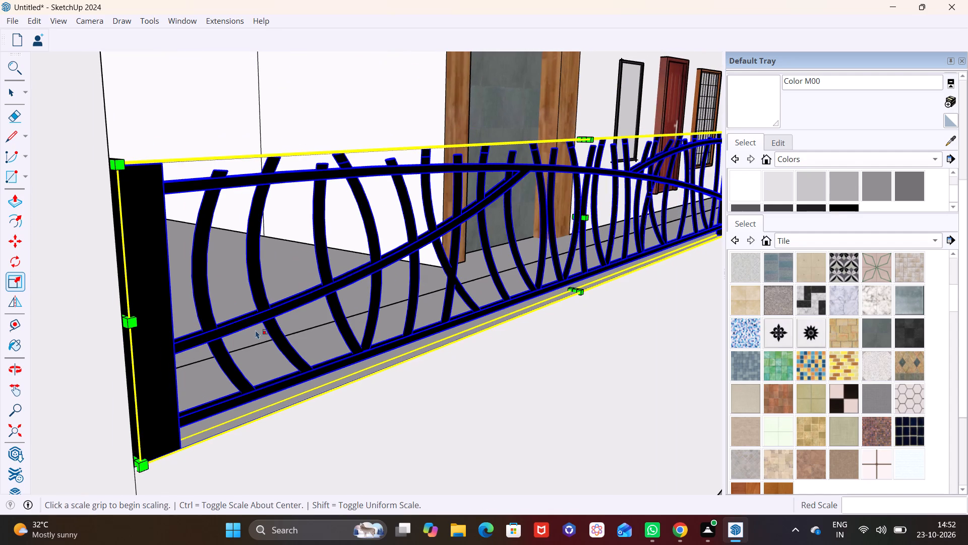
{"action": "middle_click_drag", "start_coordinate": [256, 330], "coordinate": [156, 351]}
{"action": "scroll", "coordinate": [211, 337], "scroll_direction": "down", "scroll_amount": 2}
{"action": "middle_click_drag", "start_coordinate": [219, 337], "coordinate": [477, 324]}
{"action": "scroll", "coordinate": [477, 324], "scroll_direction": "down", "scroll_amount": 1, "text": "shift"}
{"action": "middle_click_drag", "start_coordinate": [243, 415], "coordinate": [203, 428]}
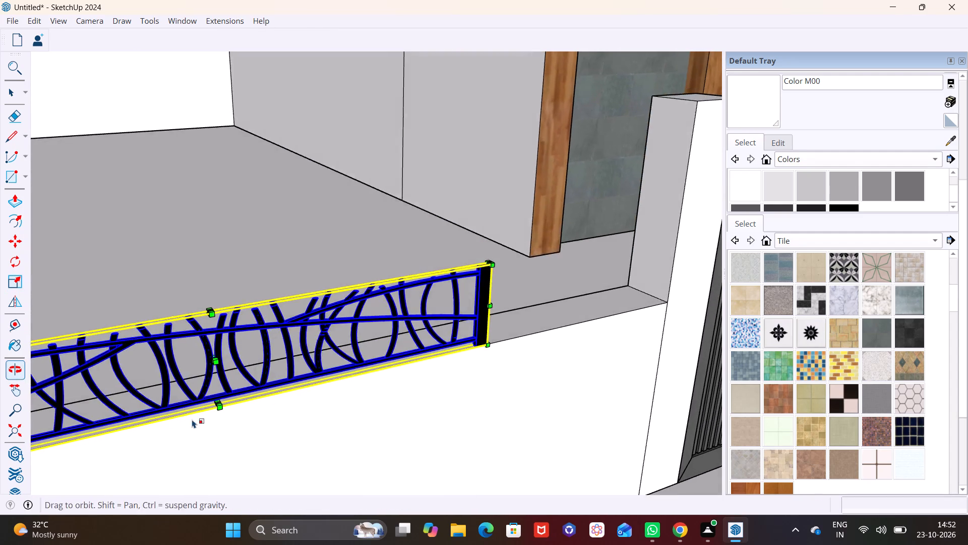
{"action": "scroll", "coordinate": [181, 377], "scroll_direction": "down", "scroll_amount": 3}
{"action": "middle_click_drag", "start_coordinate": [221, 387], "coordinate": [436, 284]}
{"action": "scroll", "coordinate": [436, 284], "scroll_direction": "down", "scroll_amount": 1, "text": "shift"}
{"action": "middle_click_drag", "start_coordinate": [372, 299], "coordinate": [208, 314]}
{"action": "scroll", "coordinate": [195, 290], "scroll_direction": "up", "scroll_amount": 2}
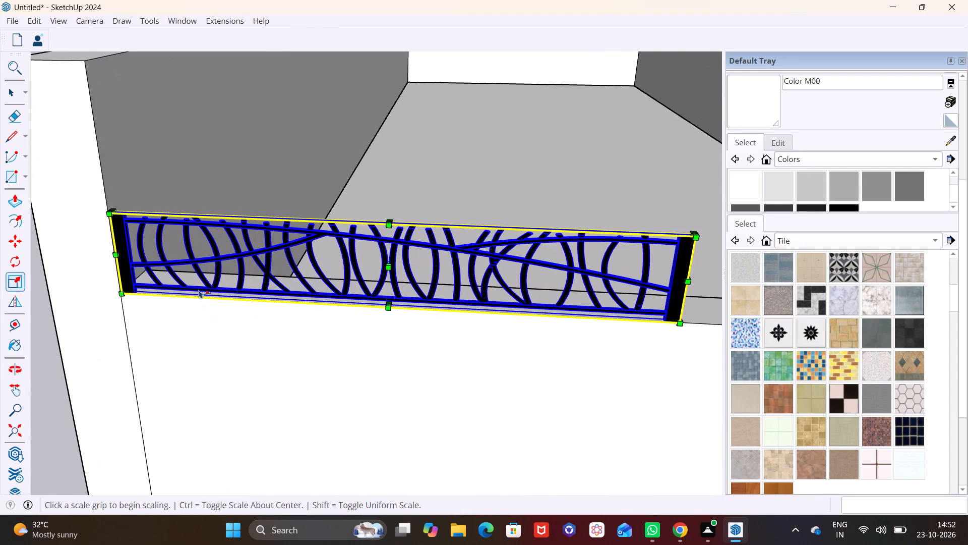
{"action": "middle_click_drag", "start_coordinate": [331, 307], "coordinate": [378, 292]}
Move the grille about 3/8" so its bottom outer corner meets the low wall's top corner at the side wall.
{"action": "key", "text": "space"}
{"action": "left_click", "coordinate": [345, 353]}
{"action": "middle_click_drag", "start_coordinate": [311, 348], "coordinate": [416, 325]}
{"action": "key", "text": "m"}
{"action": "scroll", "coordinate": [134, 330], "scroll_direction": "up", "scroll_amount": 1}
{"action": "middle_click_drag", "start_coordinate": [134, 330], "coordinate": [222, 319], "text": "shift"}
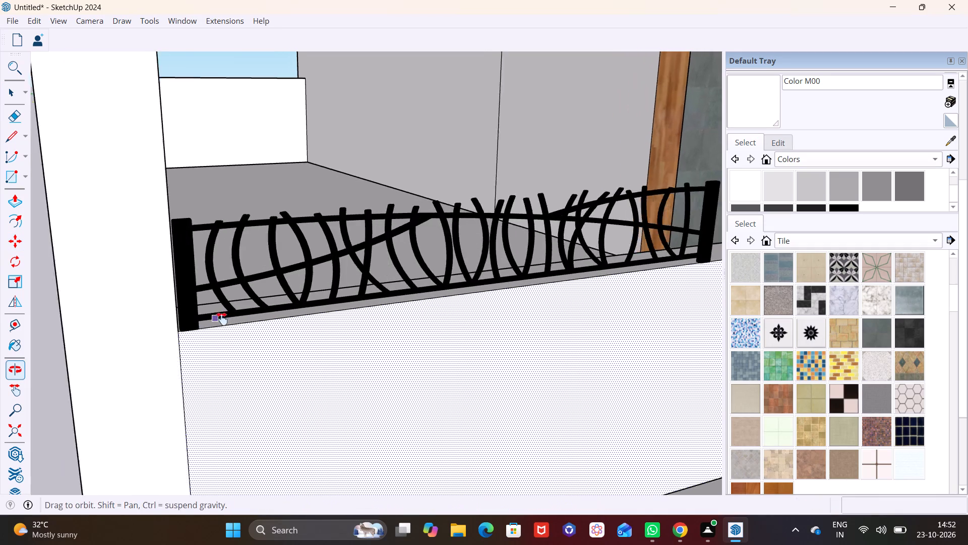
{"action": "middle_click_drag", "start_coordinate": [222, 319], "coordinate": [273, 313], "text": "shift"}
{"action": "scroll", "coordinate": [241, 321], "scroll_direction": "up", "scroll_amount": 18}
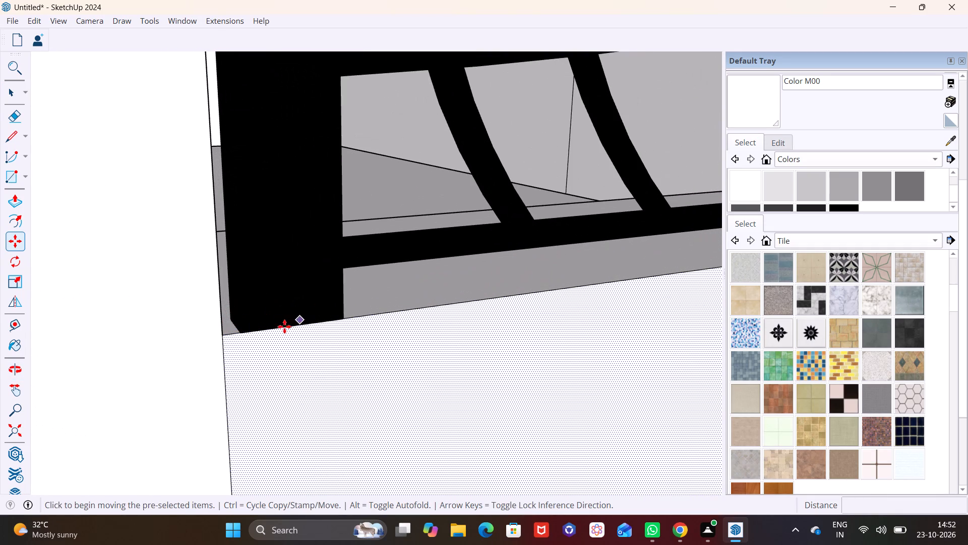
{"action": "key", "text": "space"}
{"action": "left_click", "coordinate": [280, 308]}
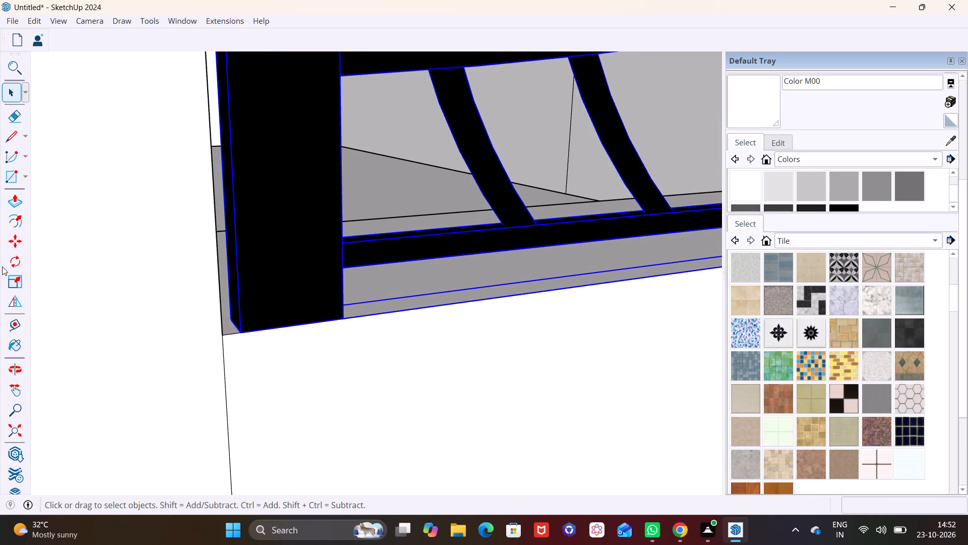
{"action": "left_click", "coordinate": [10, 246]}
{"action": "left_click", "coordinate": [243, 333]}
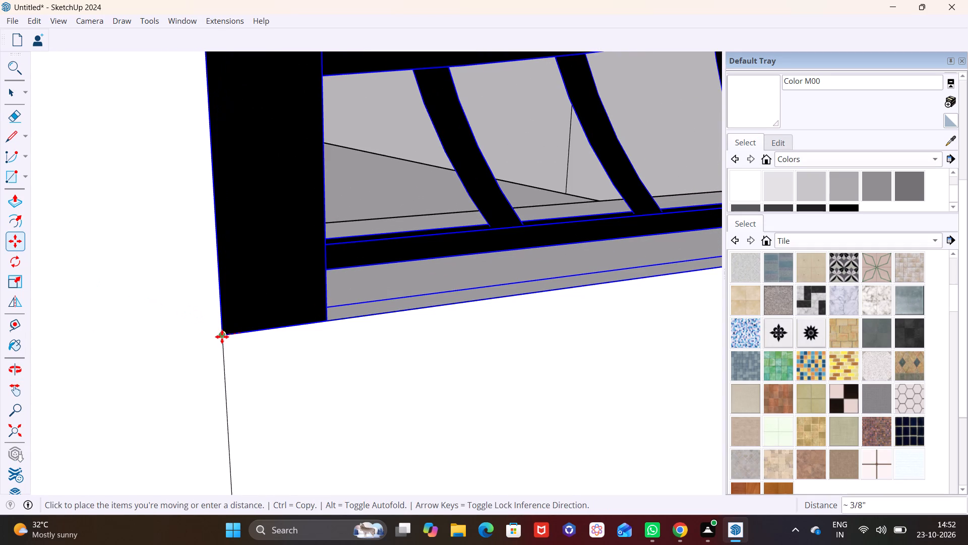
{"action": "left_click", "coordinate": [222, 337]}
Stretch the grille's gate-side end lengthwise by a factor of about 1.47 so it reaches the gate pillar.
{"action": "scroll", "coordinate": [248, 362], "scroll_direction": "down", "scroll_amount": 18}
{"action": "middle_click_drag", "start_coordinate": [452, 368], "coordinate": [232, 414], "text": "shift"}
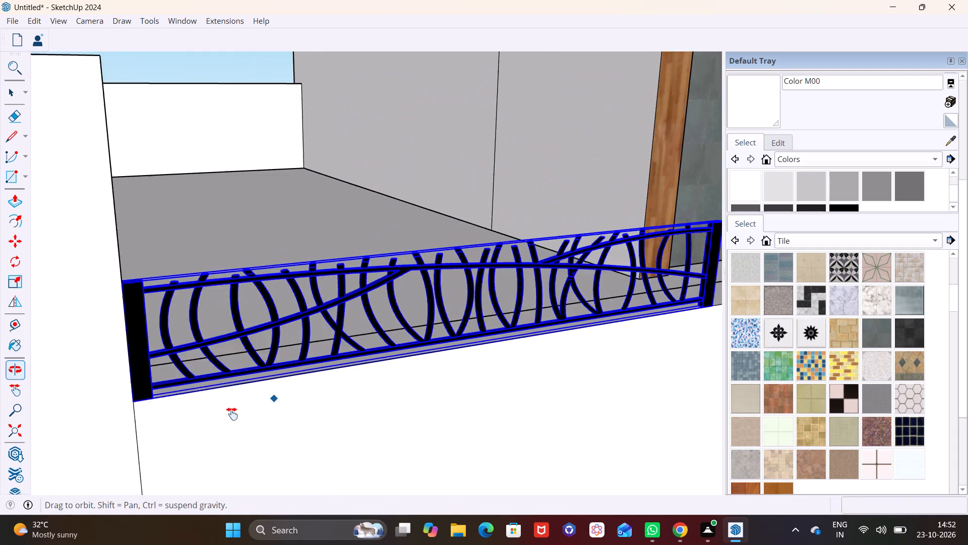
{"action": "middle_click_drag", "start_coordinate": [232, 414], "coordinate": [145, 429], "text": "shift"}
{"action": "scroll", "coordinate": [411, 356], "scroll_direction": "down", "scroll_amount": 4}
{"action": "middle_click_drag", "start_coordinate": [477, 367], "coordinate": [154, 376]}
{"action": "middle_click_drag", "start_coordinate": [415, 401], "coordinate": [328, 305], "text": "shift"}
{"action": "scroll", "coordinate": [316, 271], "scroll_direction": "up", "scroll_amount": 2}
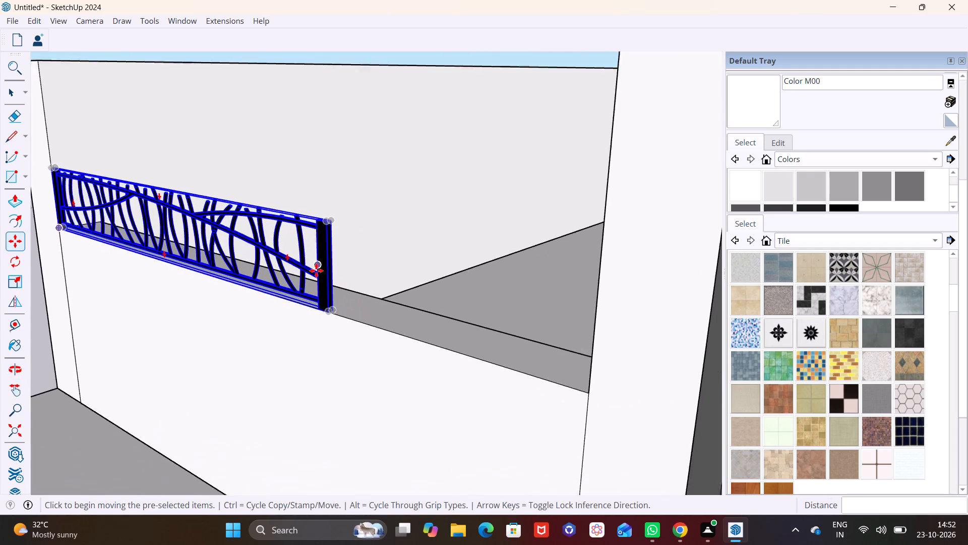
{"action": "scroll", "coordinate": [316, 270], "scroll_direction": "up", "scroll_amount": 3}
{"action": "left_click", "coordinate": [14, 279]}
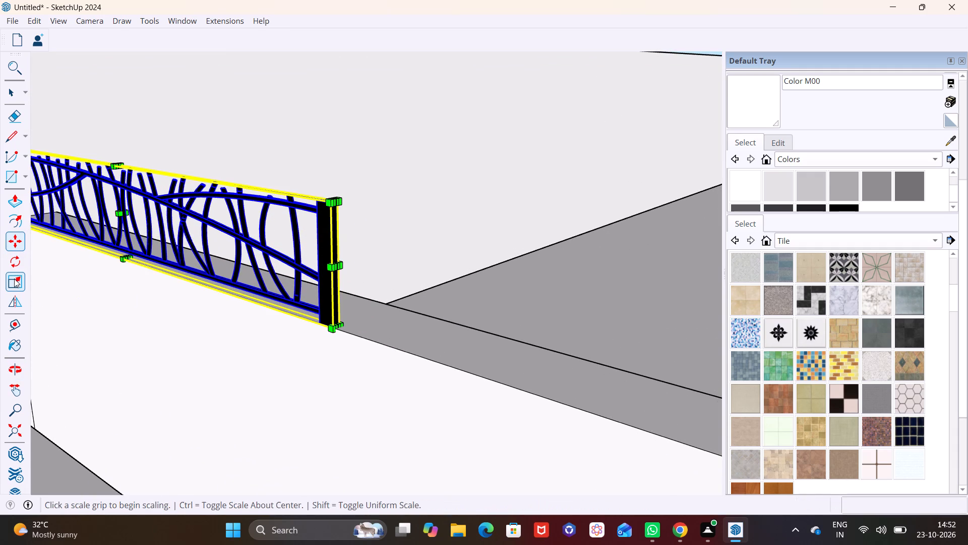
{"action": "left_click", "coordinate": [339, 267]}
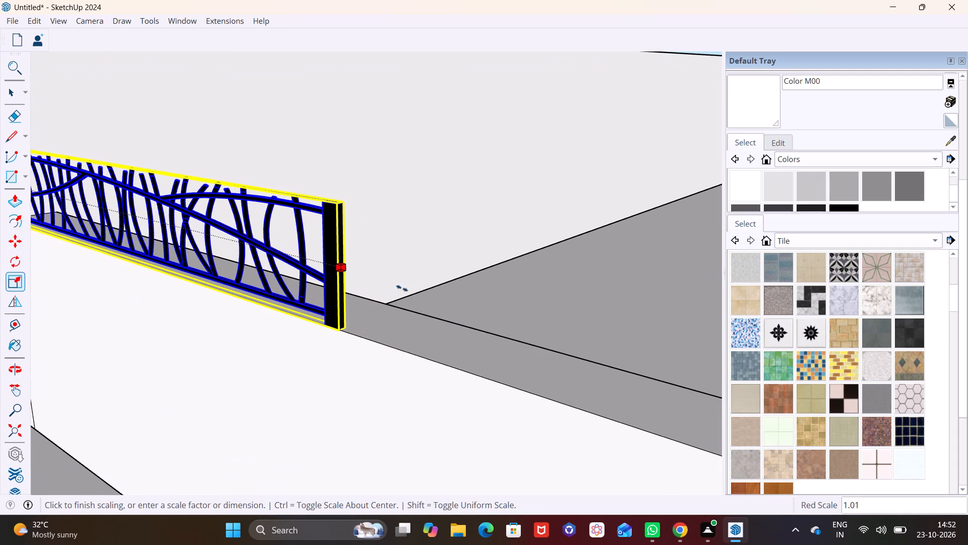
{"action": "scroll", "coordinate": [560, 332], "scroll_direction": "down", "scroll_amount": 4}
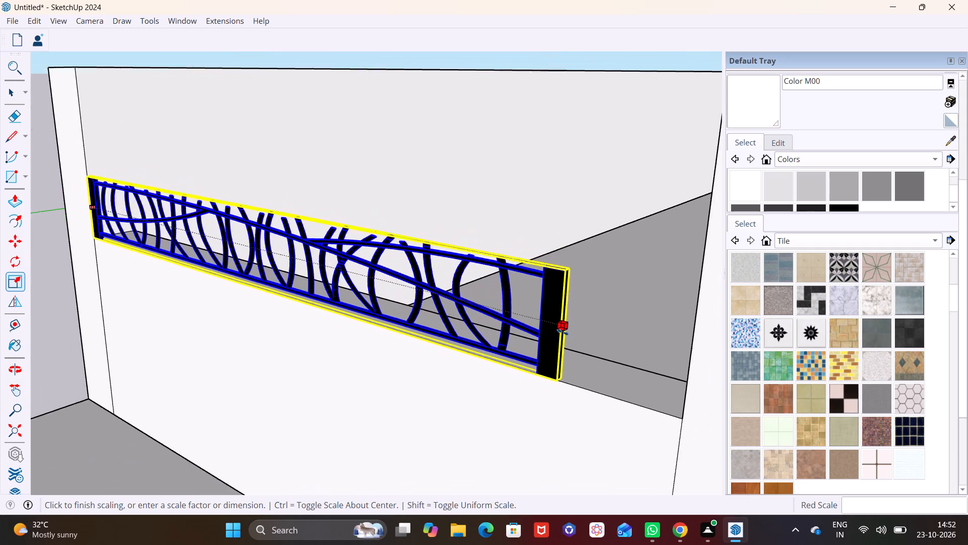
{"action": "scroll", "coordinate": [563, 332], "scroll_direction": "down", "scroll_amount": 3}
{"action": "left_click", "coordinate": [651, 331]}
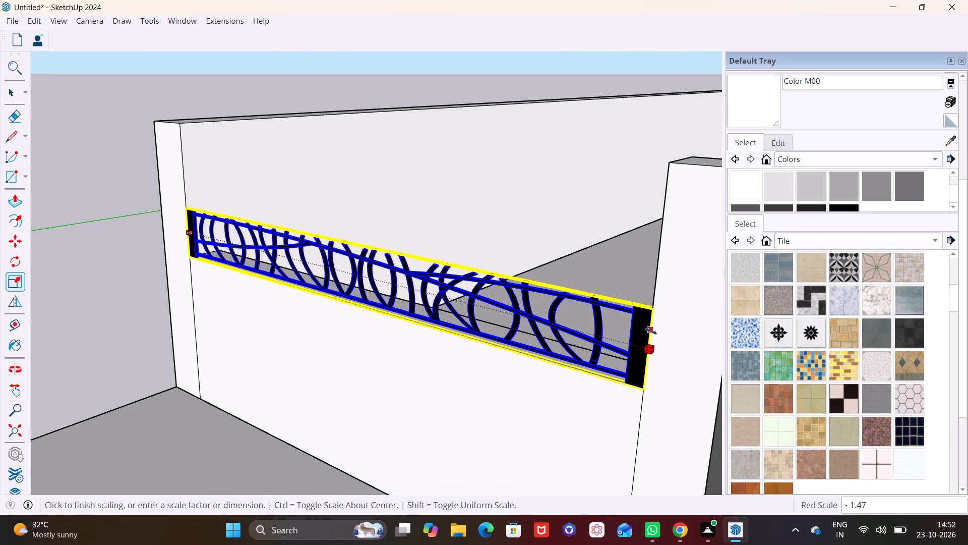
Stretch the grille upward only, raising its top edge so it stands taller on the low front wall section.
{"action": "key", "text": "space"}
{"action": "left_click", "coordinate": [578, 251]}
{"action": "left_click", "coordinate": [379, 282]}
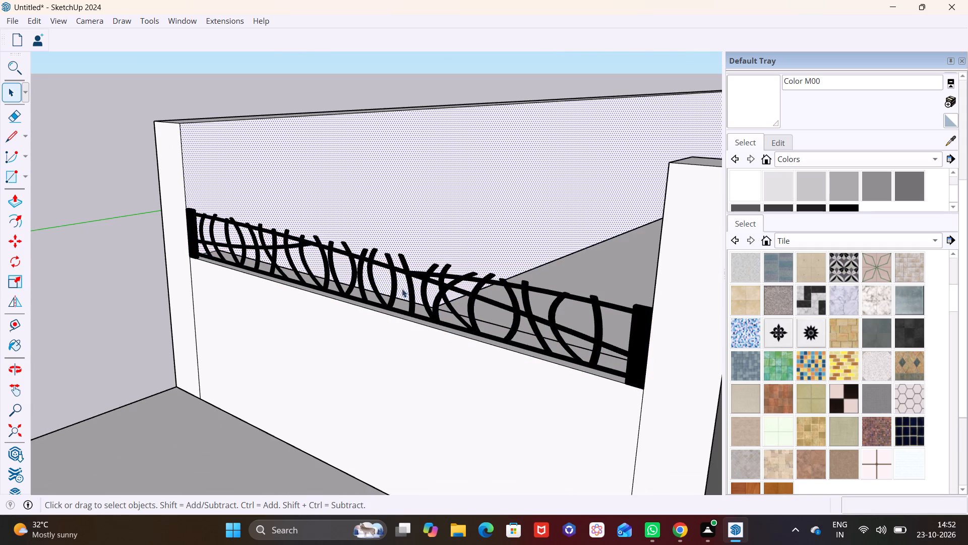
{"action": "left_click", "coordinate": [413, 291]}
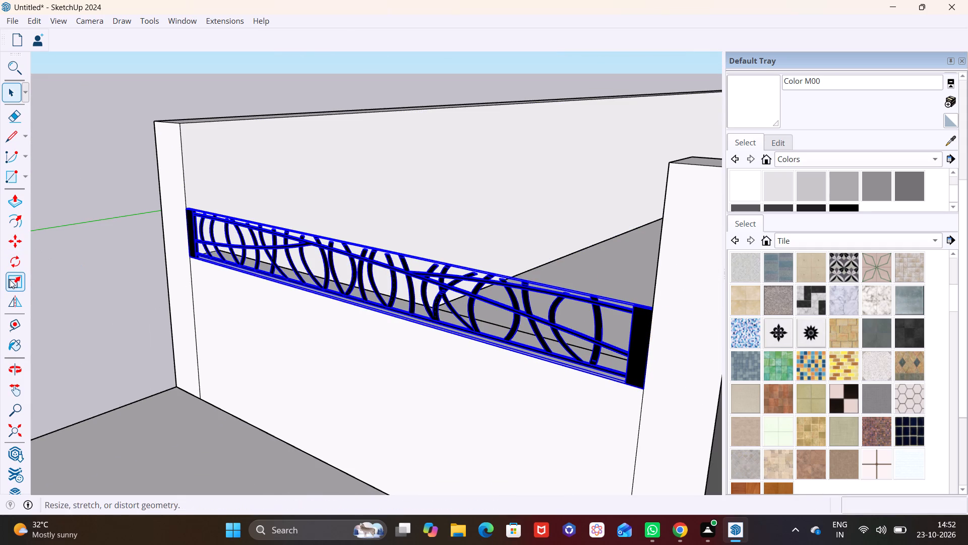
{"action": "left_click", "coordinate": [10, 280]}
{"action": "middle_click_drag", "start_coordinate": [343, 278], "coordinate": [199, 391]}
{"action": "scroll", "coordinate": [306, 287], "scroll_direction": "up", "scroll_amount": 4}
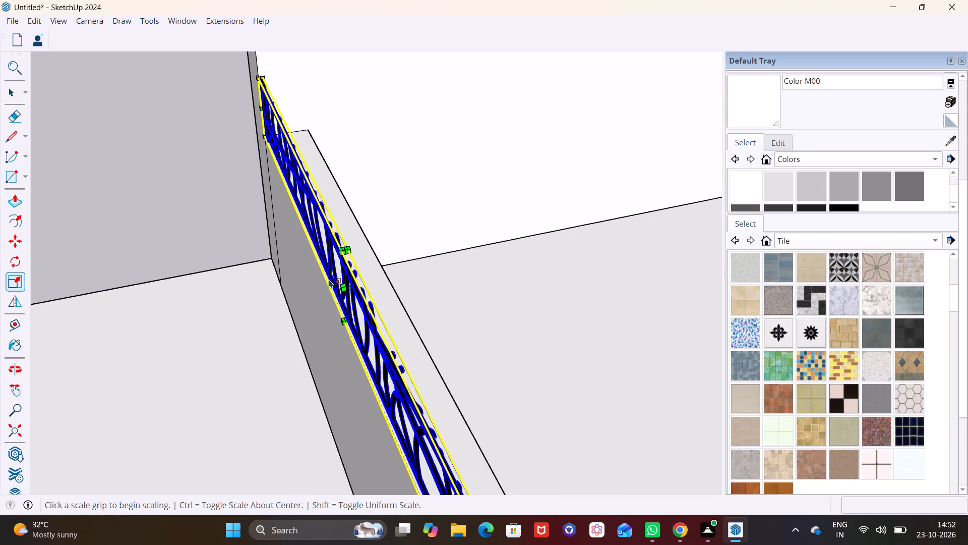
{"action": "scroll", "coordinate": [329, 279], "scroll_direction": "up", "scroll_amount": 2}
{"action": "left_click", "coordinate": [355, 241]}
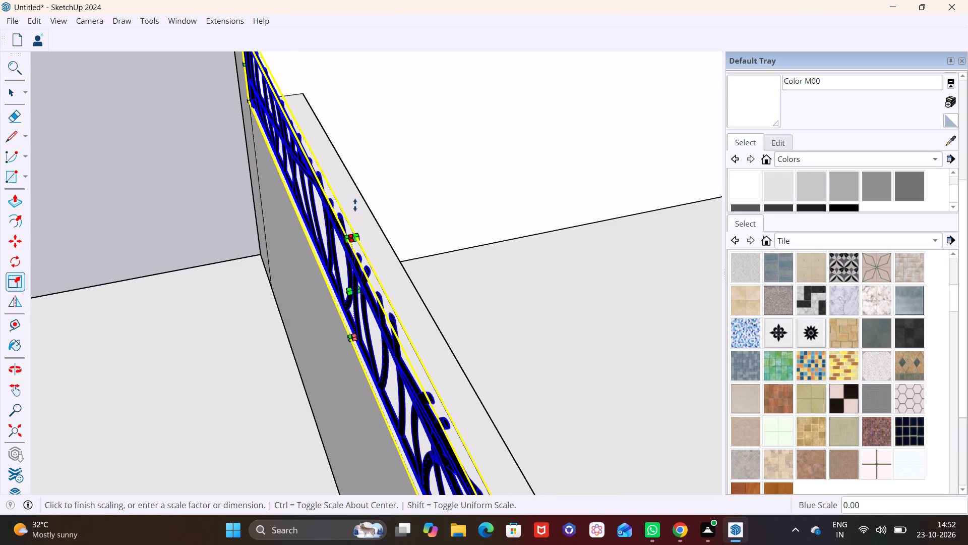
{"action": "left_click", "coordinate": [352, 188]}
{"action": "key", "text": "space"}
{"action": "left_click_drag", "start_coordinate": [504, 281], "coordinate": [508, 291]}
Scale the grille's height upward by a factor of about 1.87 so its top reaches the side wall's top.
{"action": "scroll", "coordinate": [376, 351], "scroll_direction": "down", "scroll_amount": 4}
{"action": "middle_click_drag", "start_coordinate": [376, 351], "coordinate": [592, 263]}
{"action": "scroll", "coordinate": [540, 265], "scroll_direction": "down", "scroll_amount": 5}
{"action": "middle_click_drag", "start_coordinate": [516, 274], "coordinate": [372, 329], "text": "shift"}
{"action": "middle_click_drag", "start_coordinate": [639, 248], "coordinate": [528, 299]}
{"action": "left_click", "coordinate": [452, 272]}
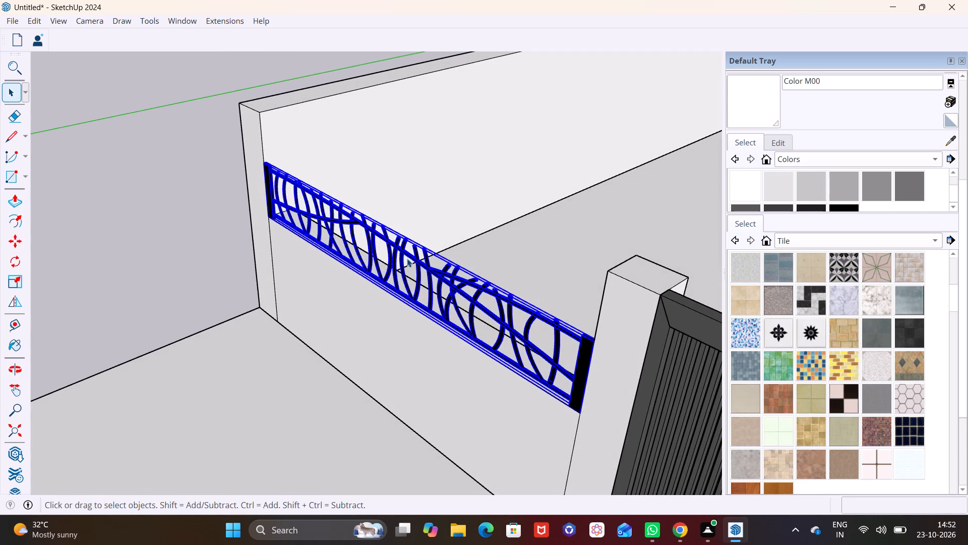
{"action": "left_click", "coordinate": [20, 277]}
{"action": "scroll", "coordinate": [345, 238], "scroll_direction": "up", "scroll_amount": 2}
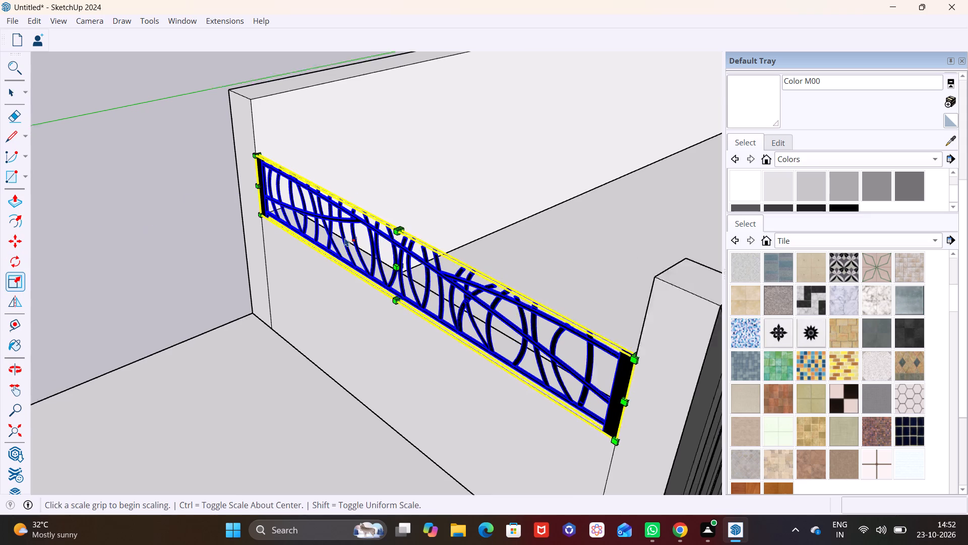
{"action": "scroll", "coordinate": [345, 238], "scroll_direction": "up", "scroll_amount": 3}
{"action": "middle_click_drag", "start_coordinate": [391, 238], "coordinate": [294, 413]}
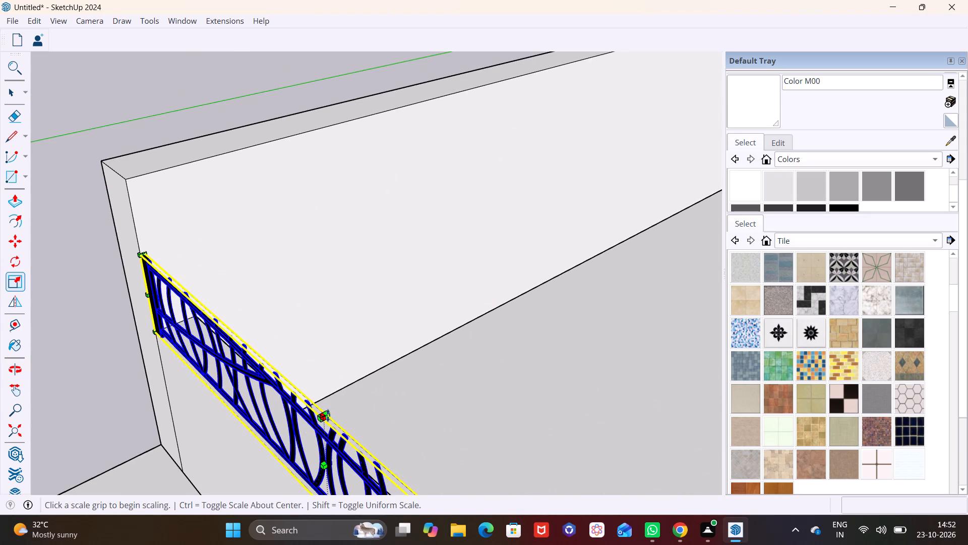
{"action": "left_click", "coordinate": [327, 417]}
{"action": "left_click", "coordinate": [314, 319]}
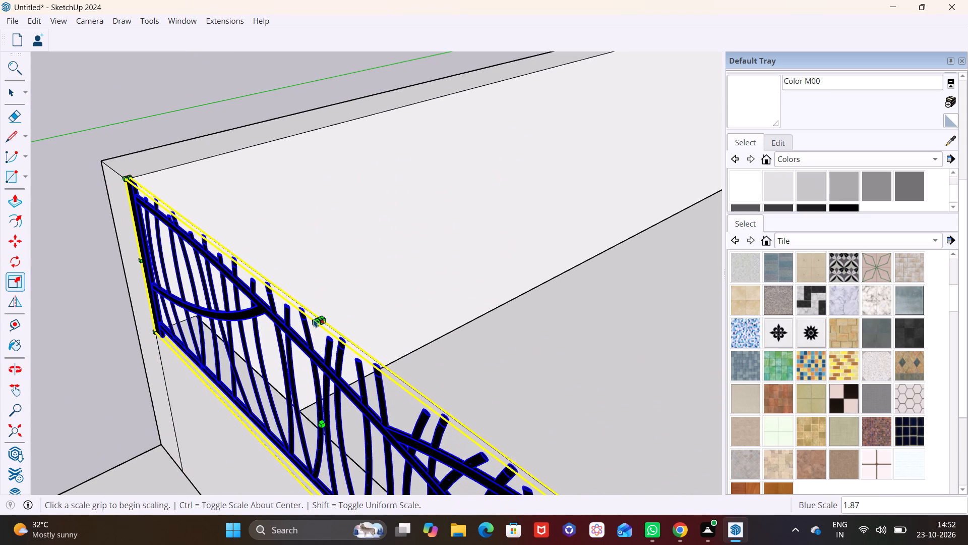
{"action": "key", "text": "space"}
{"action": "left_click", "coordinate": [460, 353]}
Examine the fitted grille and the complete front boundary with the gate and house from the street side.
{"action": "scroll", "coordinate": [459, 354], "scroll_direction": "down", "scroll_amount": 7}
{"action": "middle_click_drag", "start_coordinate": [411, 434], "coordinate": [570, 317]}
{"action": "scroll", "coordinate": [570, 318], "scroll_direction": "up", "scroll_amount": 1}
{"action": "scroll", "coordinate": [536, 357], "scroll_direction": "down", "scroll_amount": 3}
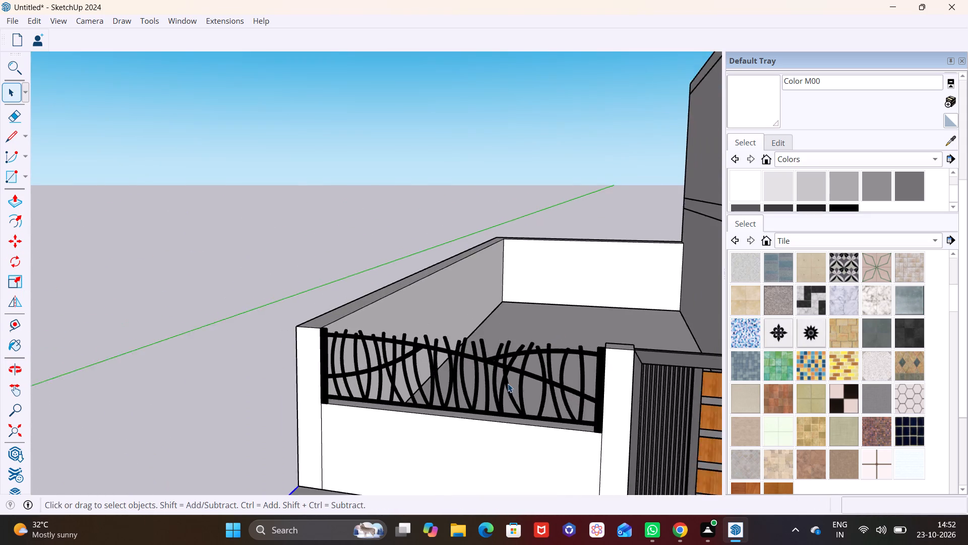
{"action": "scroll", "coordinate": [508, 384], "scroll_direction": "down", "scroll_amount": 4}
{"action": "middle_click_drag", "start_coordinate": [459, 388], "coordinate": [219, 433], "text": "shift"}
{"action": "middle_click_drag", "start_coordinate": [225, 438], "coordinate": [291, 374]}
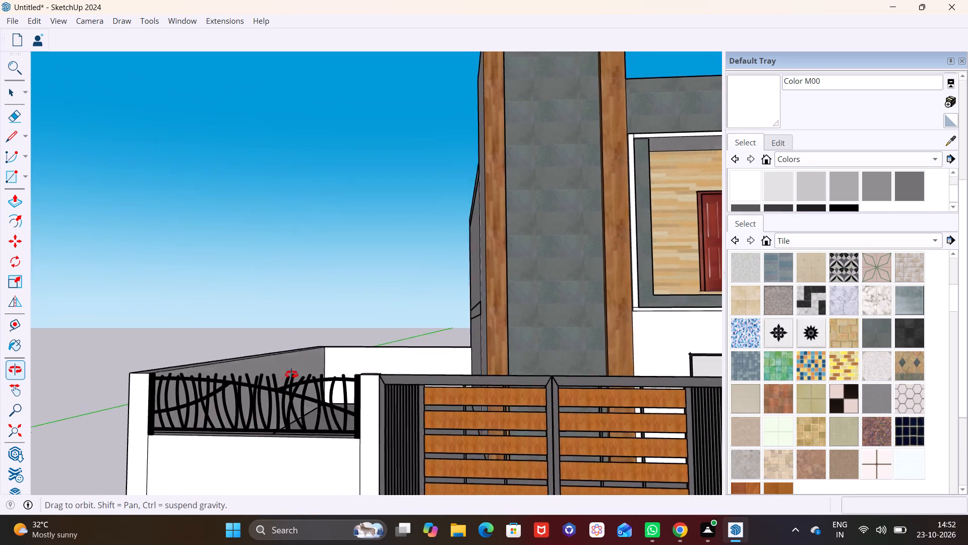
{"action": "middle_click_drag", "start_coordinate": [291, 374], "coordinate": [306, 361]}
{"action": "scroll", "coordinate": [307, 366], "scroll_direction": "down", "scroll_amount": 11}
{"action": "middle_click_drag", "start_coordinate": [331, 395], "coordinate": [261, 407], "text": "shift"}
{"action": "middle_click_drag", "start_coordinate": [312, 404], "coordinate": [287, 476]}
{"action": "middle_click_drag", "start_coordinate": [290, 419], "coordinate": [294, 351], "text": "shift"}
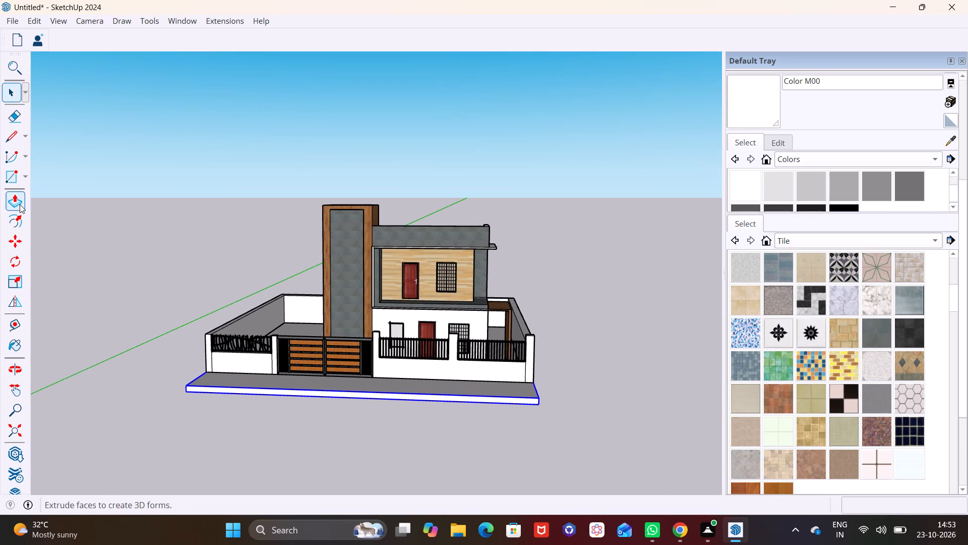
Draw a rectangle about 25' 1 1/2" by 9" low on the front wall's outer face, from the gate edge to the end pillar.
{"action": "left_click", "coordinate": [26, 180]}
{"action": "left_click", "coordinate": [36, 198]}
{"action": "scroll", "coordinate": [426, 379], "scroll_direction": "up", "scroll_amount": 5}
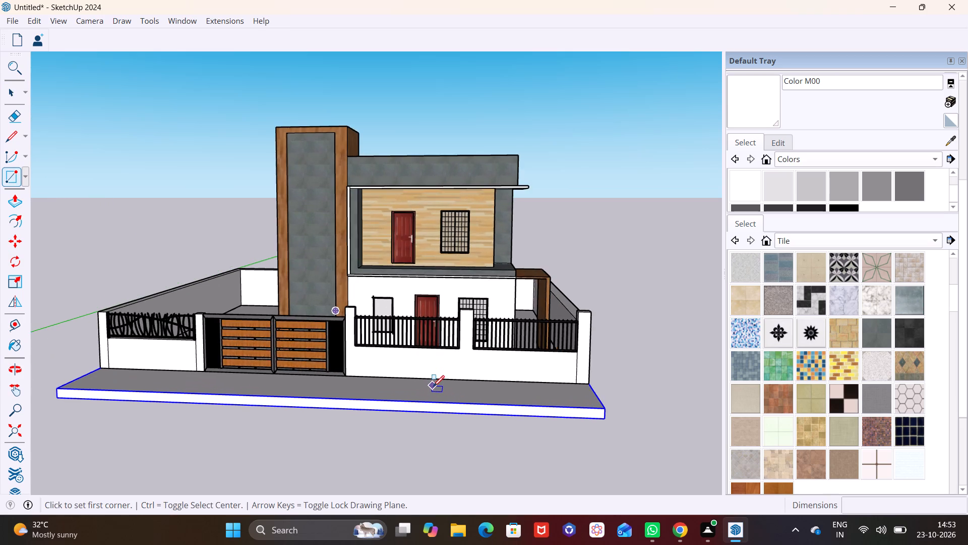
{"action": "middle_click_drag", "start_coordinate": [437, 382], "coordinate": [429, 351]}
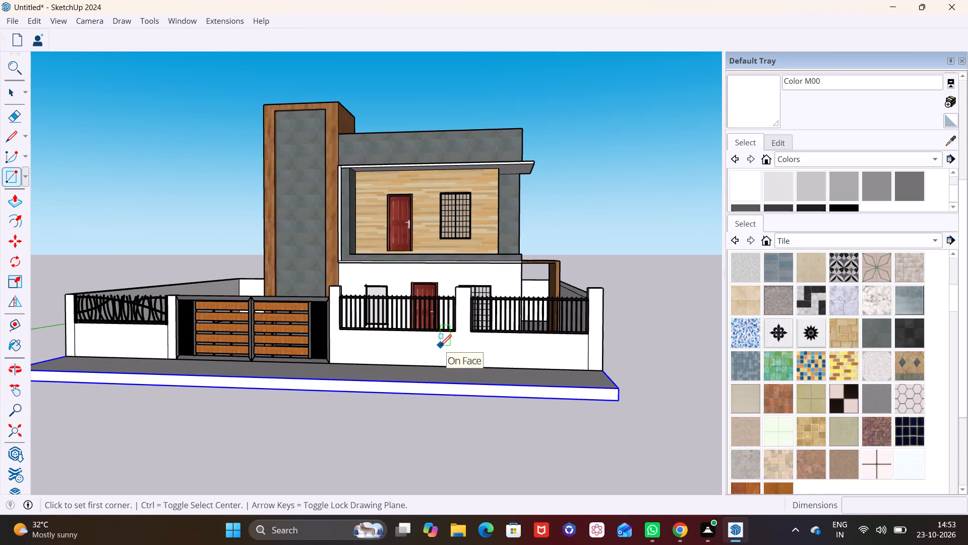
{"action": "scroll", "coordinate": [441, 346], "scroll_direction": "up", "scroll_amount": 2}
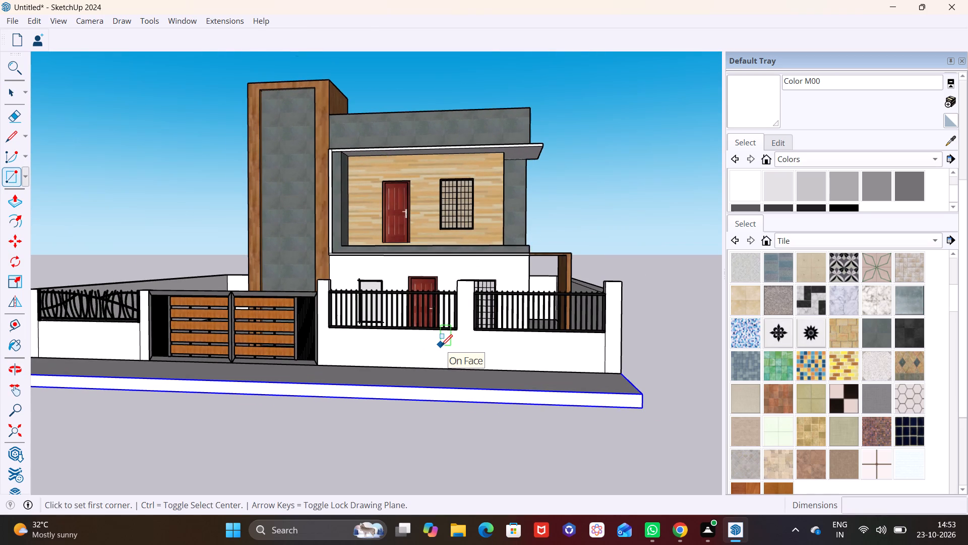
{"action": "middle_click_drag", "start_coordinate": [442, 346], "coordinate": [428, 342]}
{"action": "scroll", "coordinate": [332, 351], "scroll_direction": "up", "scroll_amount": 5}
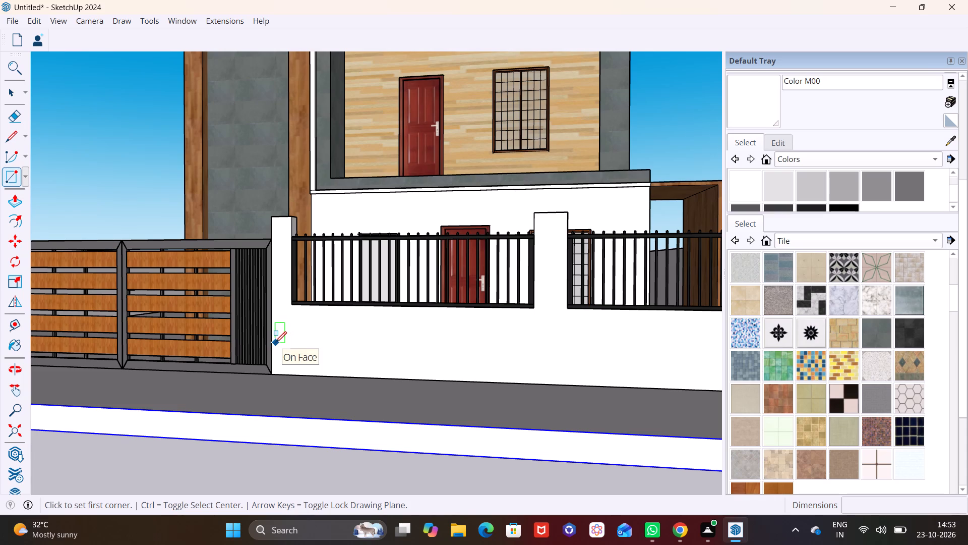
{"action": "left_click", "coordinate": [272, 346]}
{"action": "scroll", "coordinate": [381, 349], "scroll_direction": "down", "scroll_amount": 5}
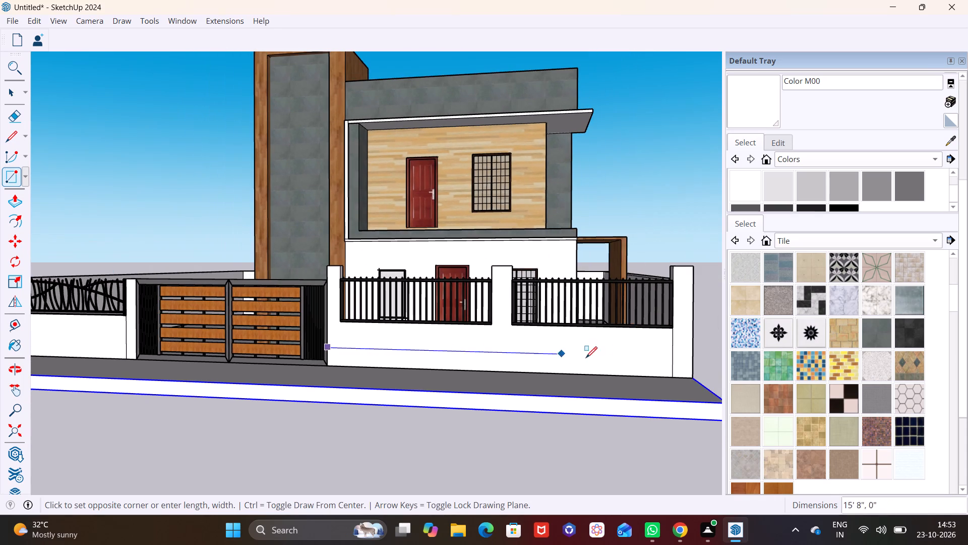
{"action": "middle_click_drag", "start_coordinate": [602, 353], "coordinate": [551, 366]}
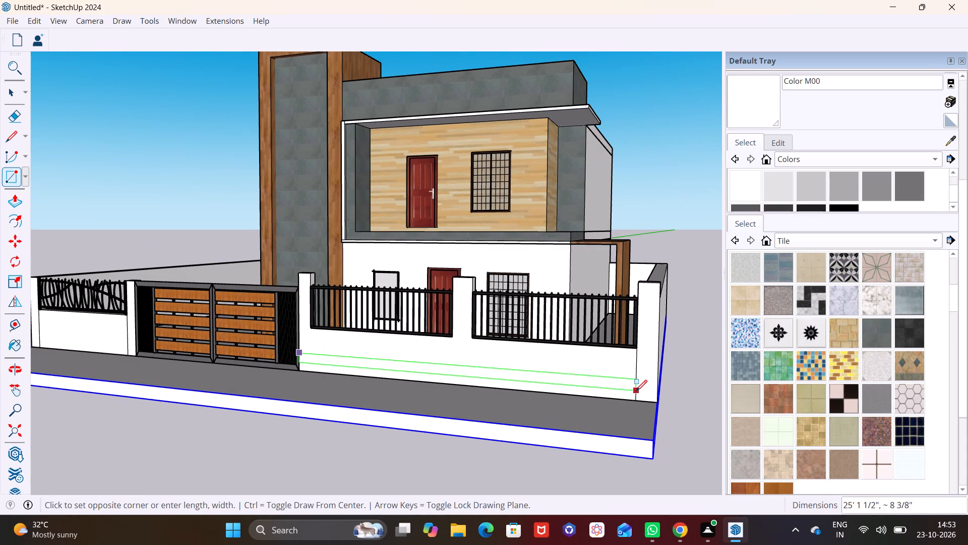
{"action": "left_click", "coordinate": [636, 391]}
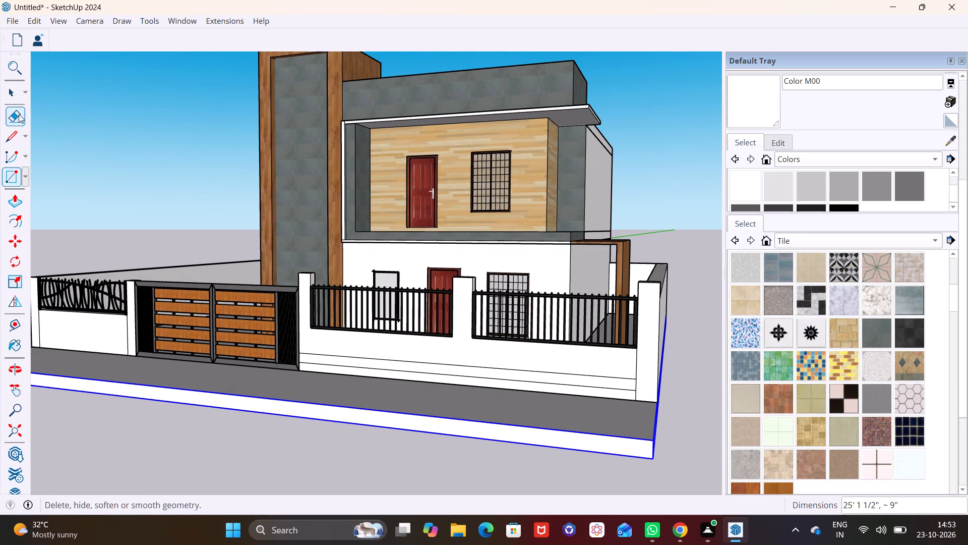
Push/Pull the rectangular strip about 5' 6 1/2" outward from the front wall to form a low platform.
{"action": "left_click", "coordinate": [10, 96]}
{"action": "left_click", "coordinate": [352, 359]}
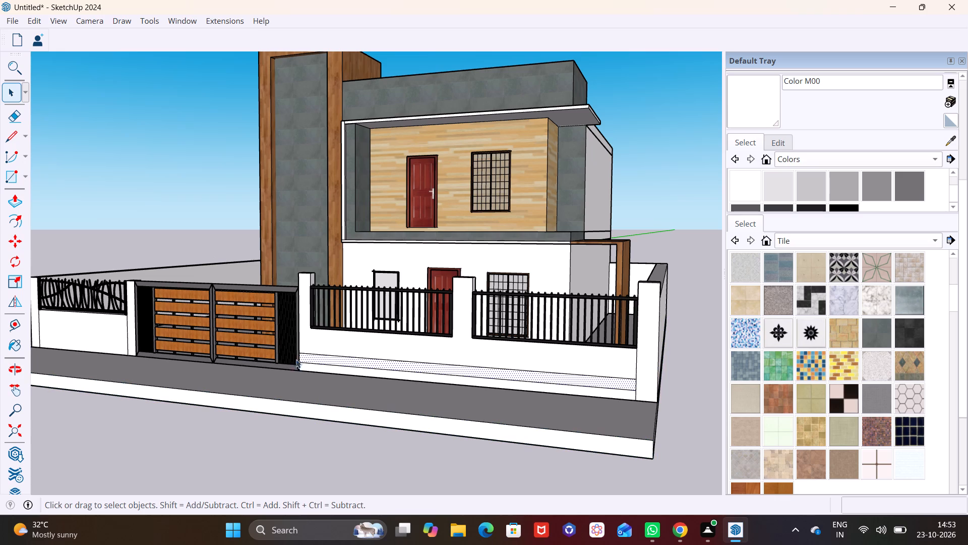
{"action": "left_click", "coordinate": [17, 203]}
{"action": "left_click", "coordinate": [359, 360]}
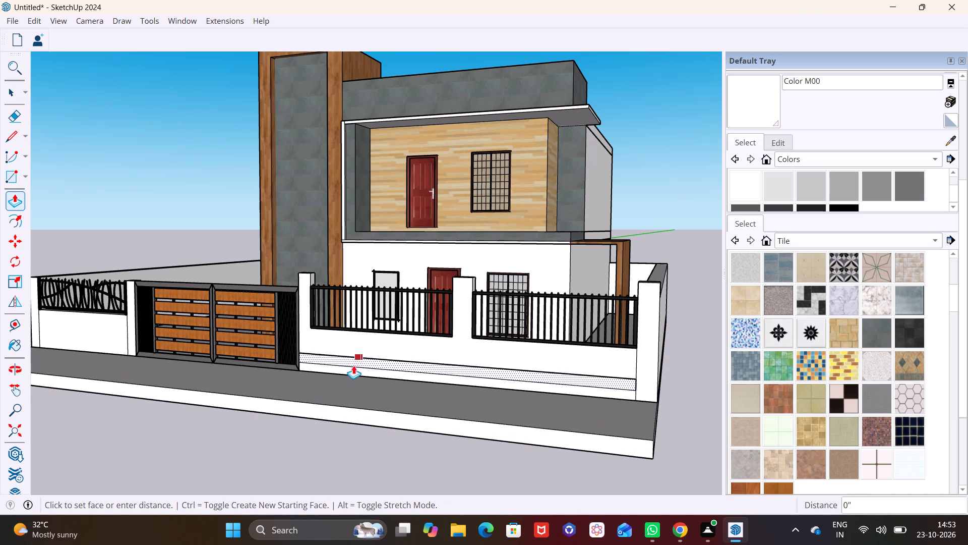
{"action": "left_click", "coordinate": [334, 388]}
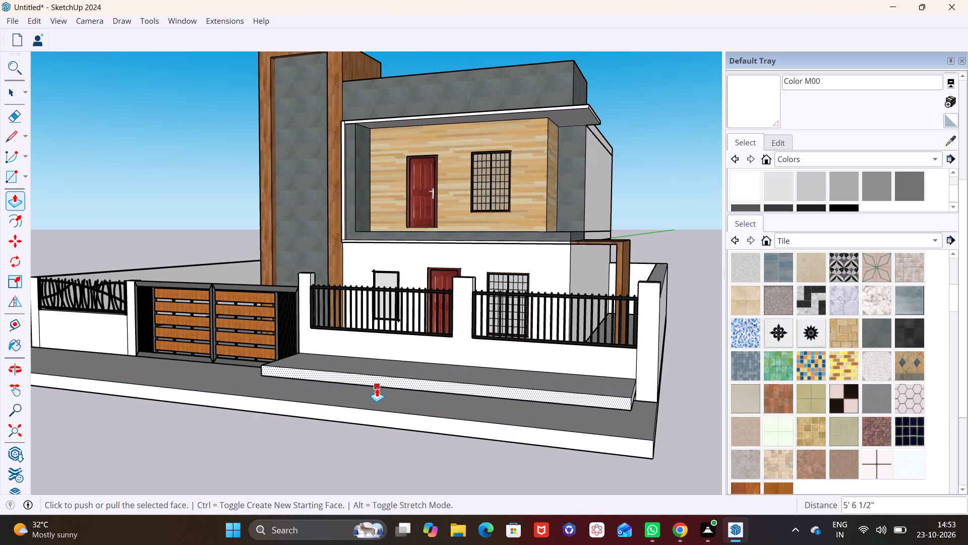
Draw a three-sided inner outline on the platform's top, about 23' 5" long and 4' 8" deep, leaving a narrow border strip.
{"action": "middle_click_drag", "start_coordinate": [377, 388], "coordinate": [462, 518]}
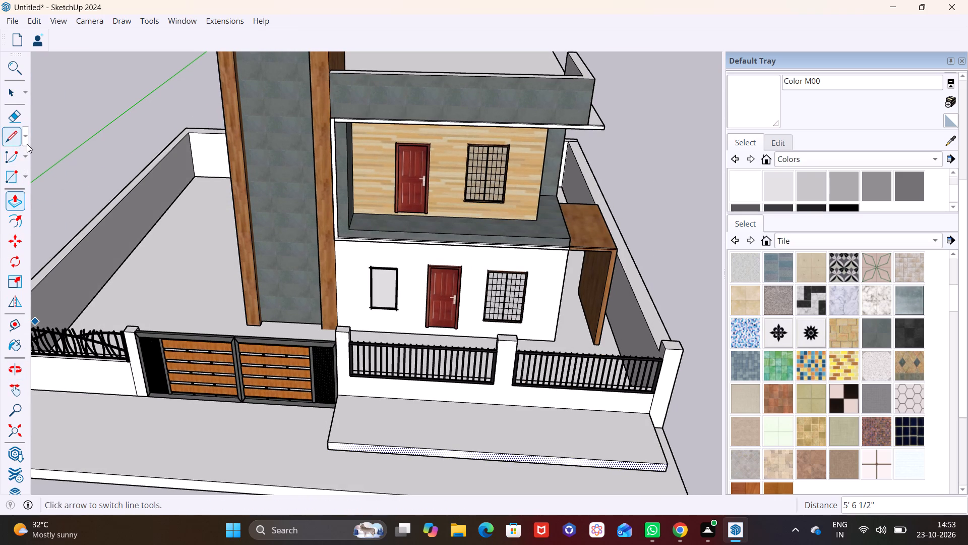
{"action": "left_click", "coordinate": [27, 142]}
{"action": "left_click", "coordinate": [19, 156]}
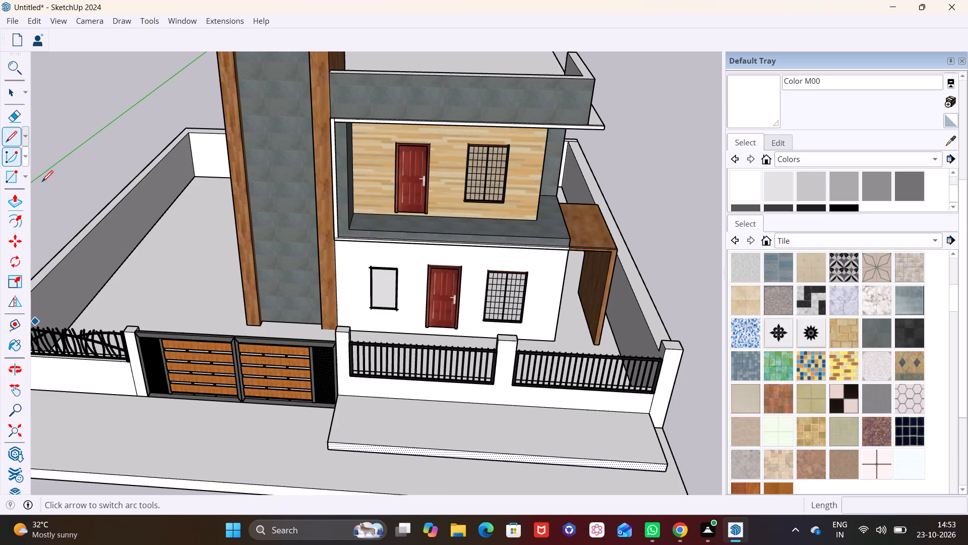
{"action": "scroll", "coordinate": [339, 375], "scroll_direction": "up", "scroll_amount": 4}
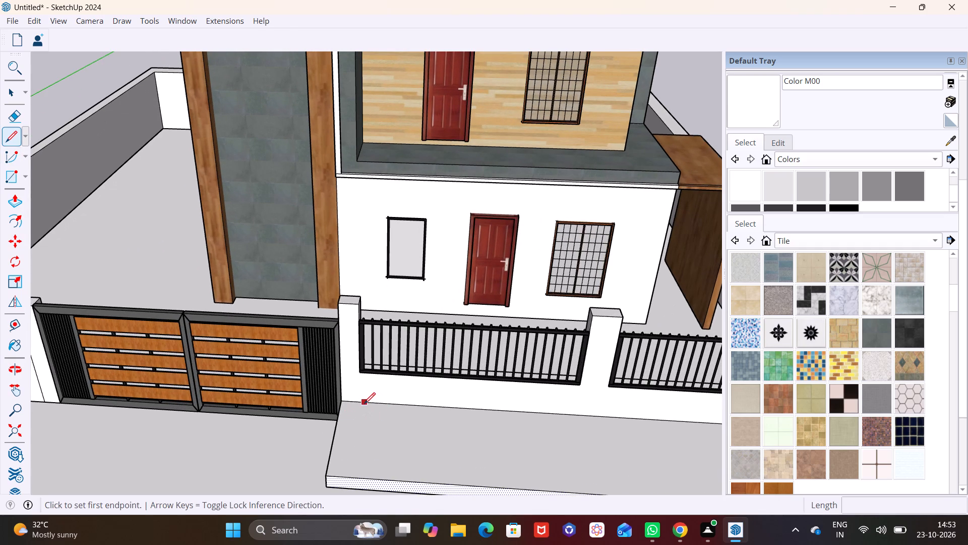
{"action": "left_click", "coordinate": [358, 403]}
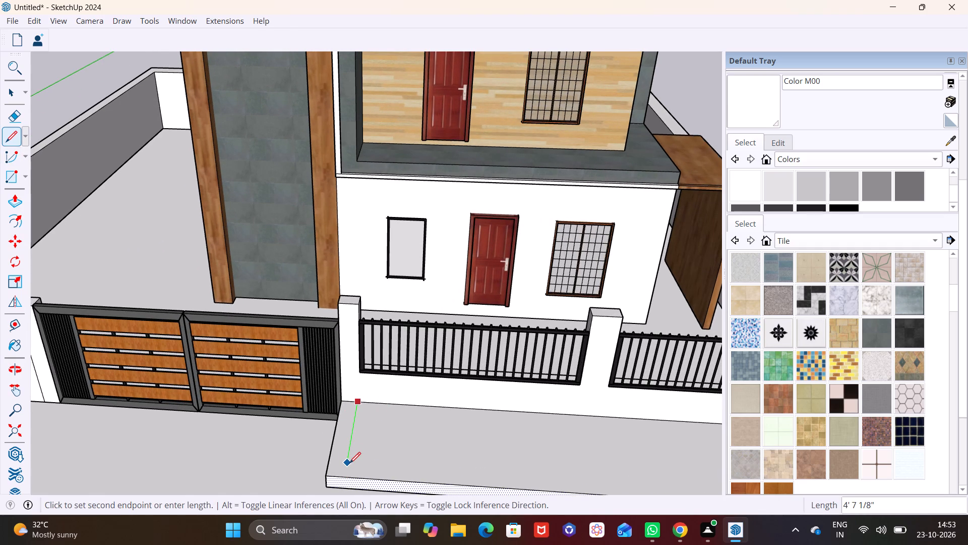
{"action": "left_click", "coordinate": [349, 465]}
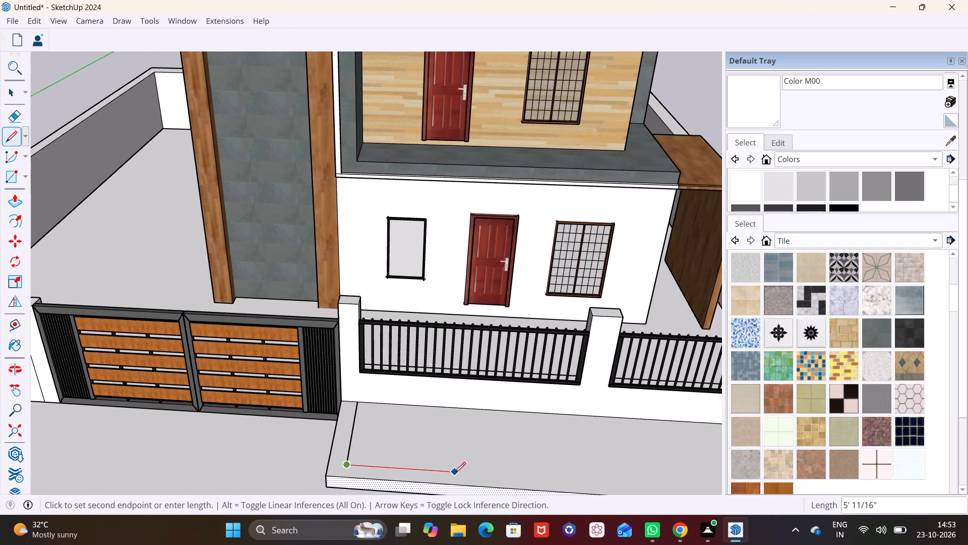
{"action": "scroll", "coordinate": [463, 471], "scroll_direction": "down", "scroll_amount": 5}
{"action": "middle_click_drag", "start_coordinate": [466, 461], "coordinate": [285, 448]}
{"action": "scroll", "coordinate": [423, 492], "scroll_direction": "down", "scroll_amount": 2}
{"action": "middle_click_drag", "start_coordinate": [475, 499], "coordinate": [523, 478]}
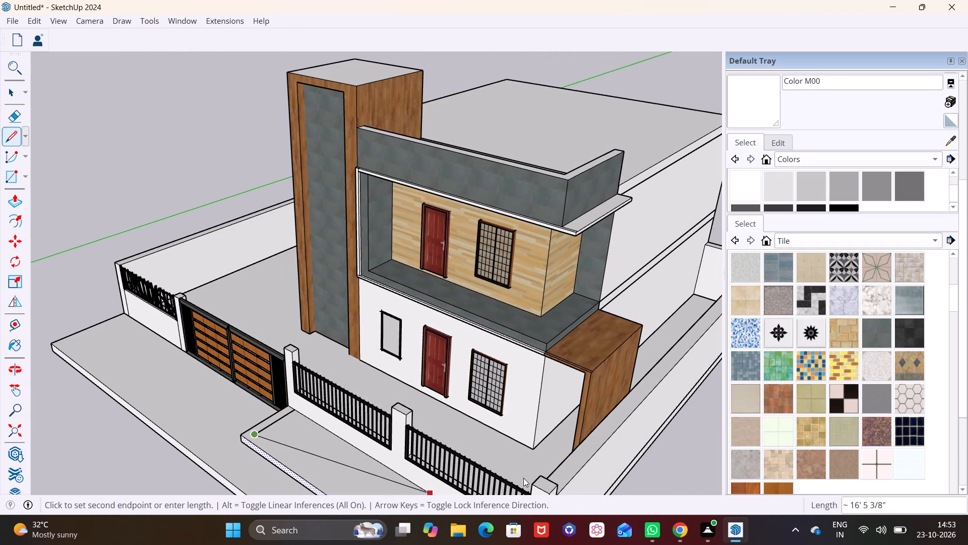
{"action": "middle_click_drag", "start_coordinate": [523, 478], "coordinate": [590, 436]}
{"action": "middle_click_drag", "start_coordinate": [441, 440], "coordinate": [492, 407]}
{"action": "middle_click_drag", "start_coordinate": [491, 407], "coordinate": [426, 307], "text": "shift"}
{"action": "scroll", "coordinate": [460, 405], "scroll_direction": "up", "scroll_amount": 2}
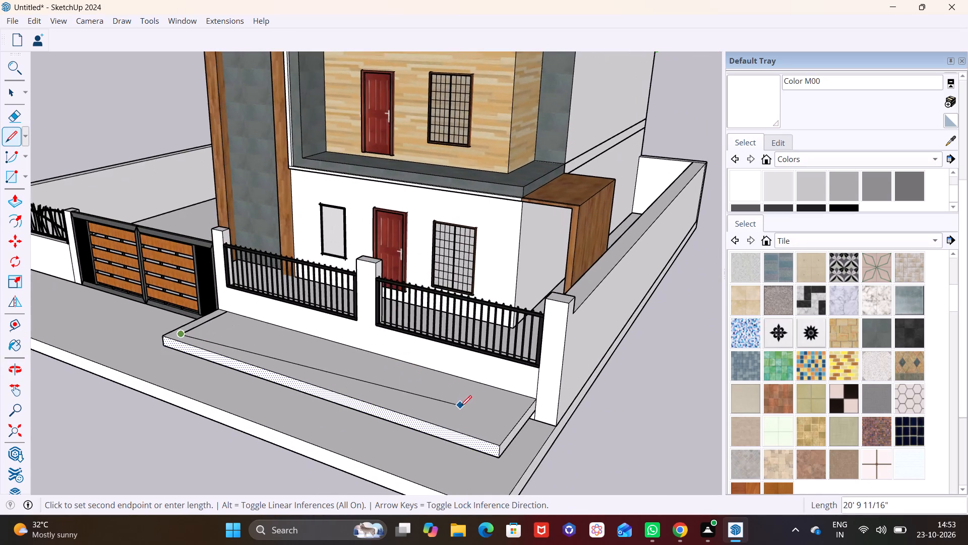
{"action": "scroll", "coordinate": [460, 407], "scroll_direction": "up", "scroll_amount": 2}
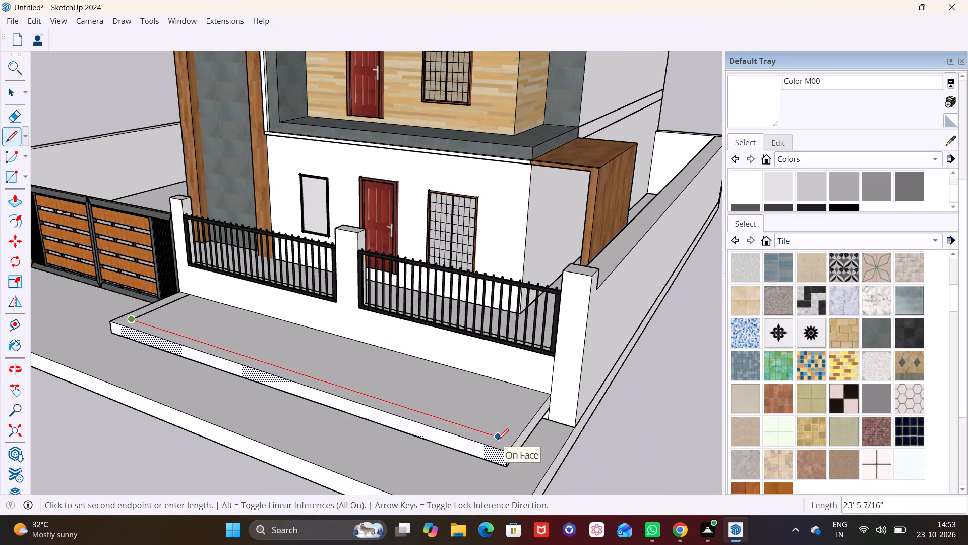
{"action": "left_click", "coordinate": [499, 441]}
{"action": "left_click", "coordinate": [534, 395]}
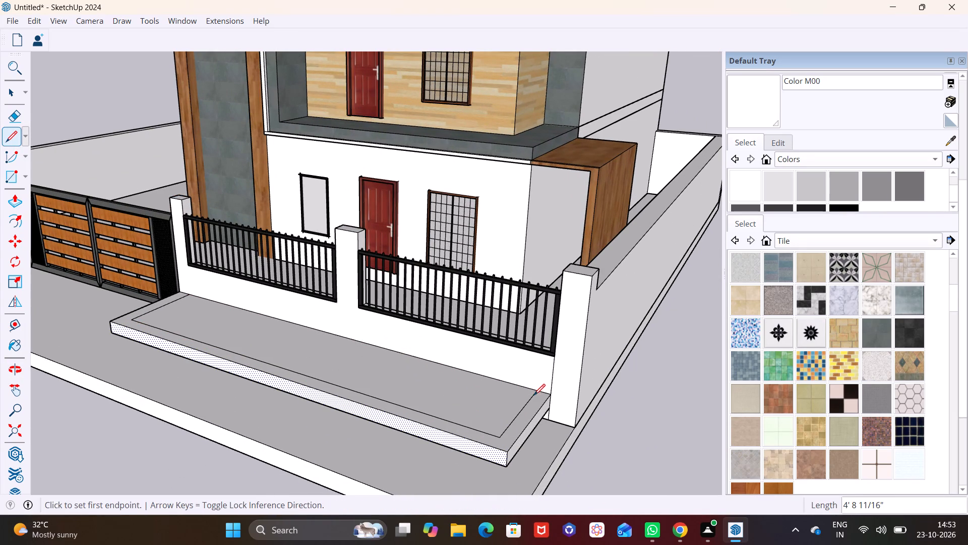
Push/Pull the border strip up about 1' 11 5/8" to form the planter's walls around the inner area.
{"action": "left_click", "coordinate": [7, 99]}
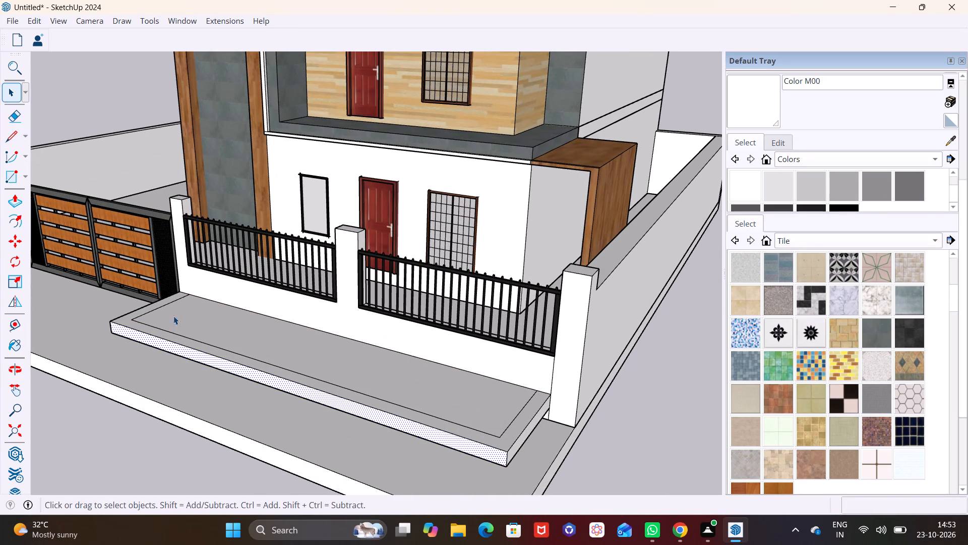
{"action": "left_click", "coordinate": [173, 338]}
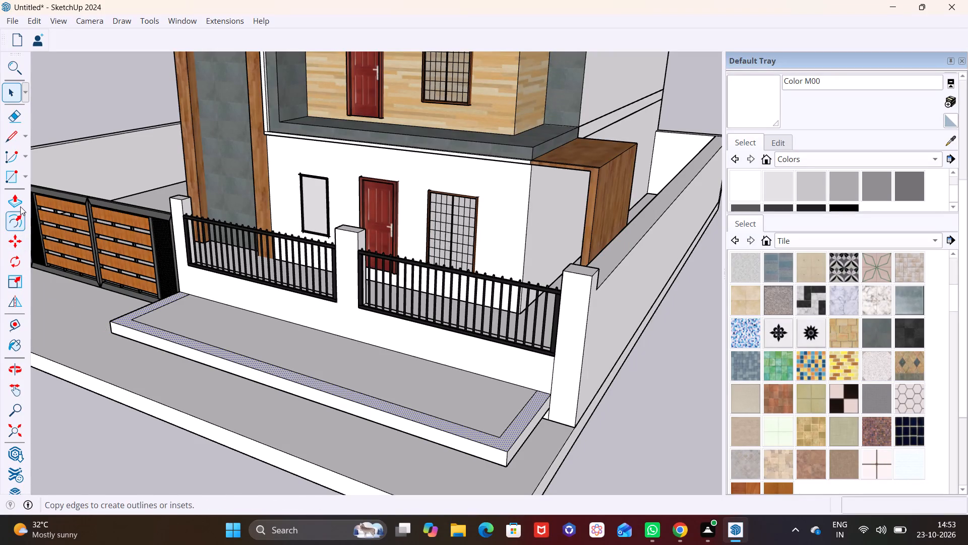
{"action": "left_click", "coordinate": [16, 202]}
{"action": "left_click", "coordinate": [377, 402]}
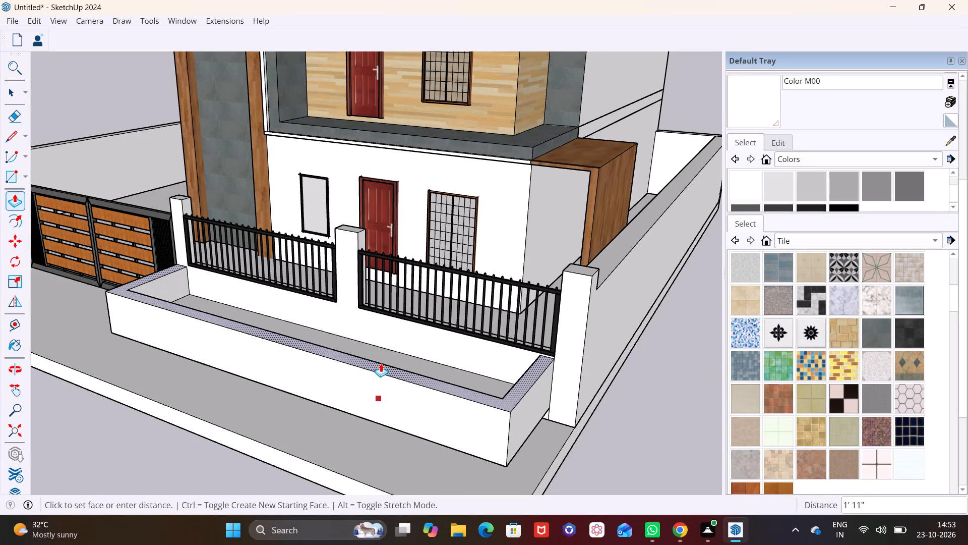
{"action": "left_click", "coordinate": [380, 362]}
Examine the planter box along the front wall from the street and the gate side.
{"action": "scroll", "coordinate": [317, 349], "scroll_direction": "down", "scroll_amount": 1}
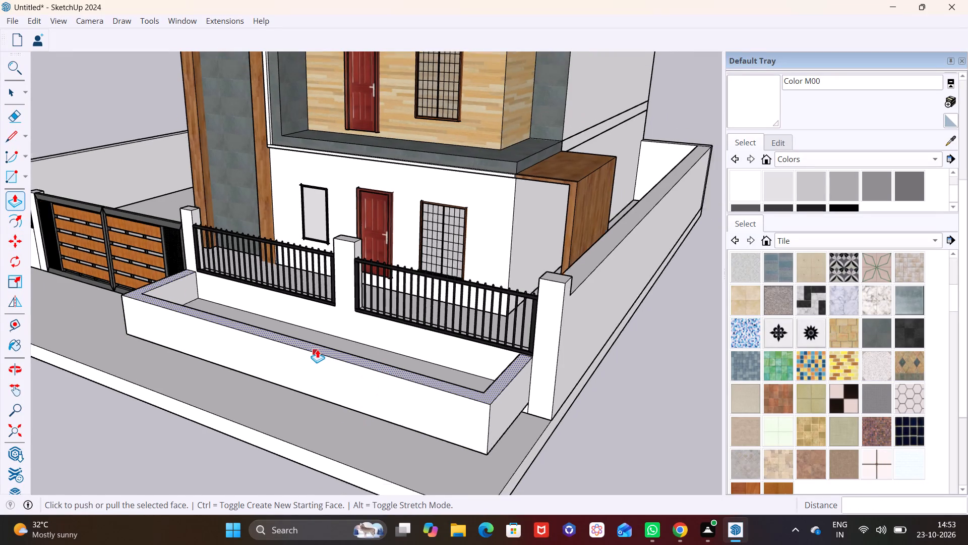
{"action": "scroll", "coordinate": [317, 349], "scroll_direction": "down", "scroll_amount": 2}
{"action": "middle_click_drag", "start_coordinate": [327, 351], "coordinate": [554, 236]}
{"action": "scroll", "coordinate": [335, 294], "scroll_direction": "down", "scroll_amount": 4}
{"action": "middle_click_drag", "start_coordinate": [339, 289], "coordinate": [513, 347]}
{"action": "scroll", "coordinate": [482, 311], "scroll_direction": "up", "scroll_amount": 5}
{"action": "middle_click_drag", "start_coordinate": [416, 326], "coordinate": [426, 386]}
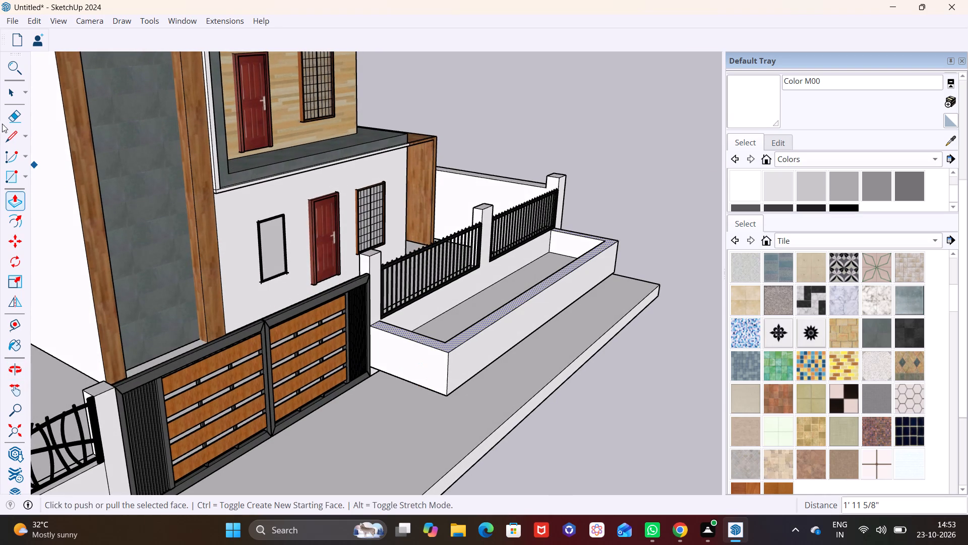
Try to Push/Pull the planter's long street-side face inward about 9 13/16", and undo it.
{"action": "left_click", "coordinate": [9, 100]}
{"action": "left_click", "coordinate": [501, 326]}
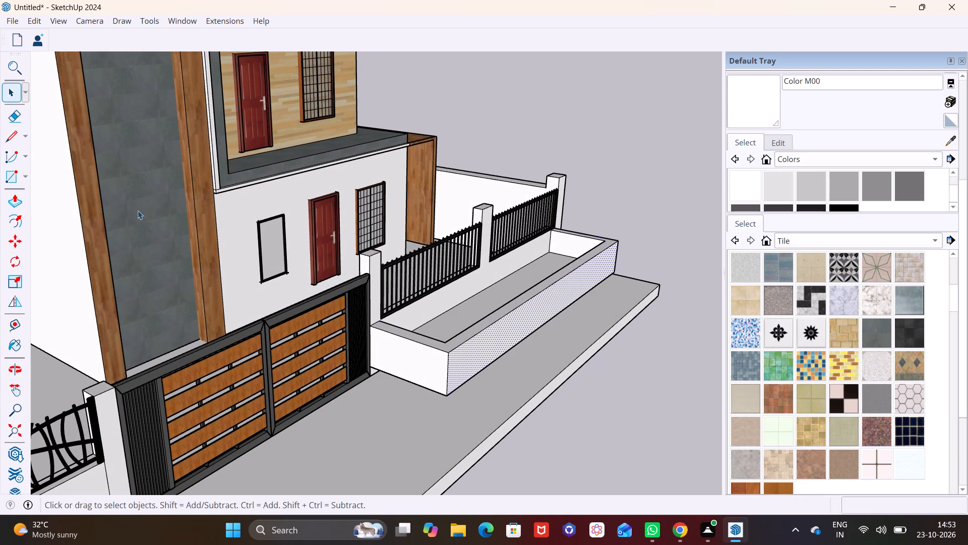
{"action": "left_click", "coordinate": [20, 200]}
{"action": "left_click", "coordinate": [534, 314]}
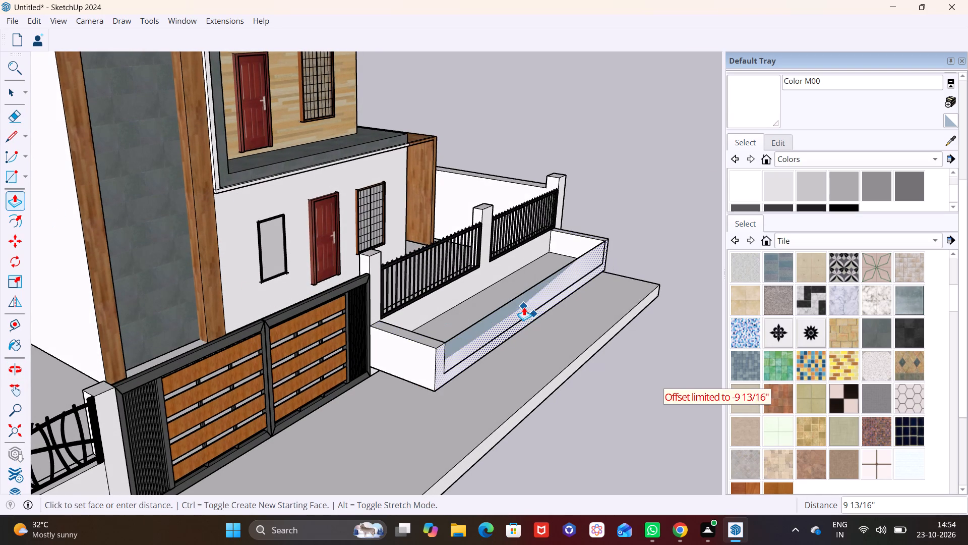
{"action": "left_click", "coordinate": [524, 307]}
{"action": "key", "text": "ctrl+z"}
Narrow the planter by shifting its long street-side wall toward the fence: inner face about 1' 6 5/8", outer face about 1' 8 5/8".
{"action": "middle_click_drag", "start_coordinate": [493, 356], "coordinate": [533, 381]}
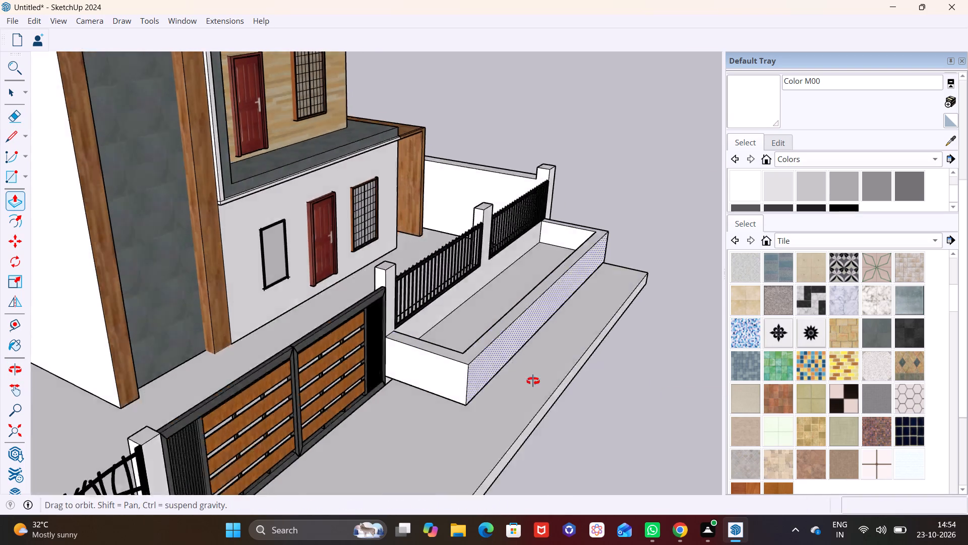
{"action": "middle_click_drag", "start_coordinate": [533, 381], "coordinate": [671, 386]}
{"action": "scroll", "coordinate": [543, 305], "scroll_direction": "up", "scroll_amount": 5}
{"action": "left_click", "coordinate": [547, 300]}
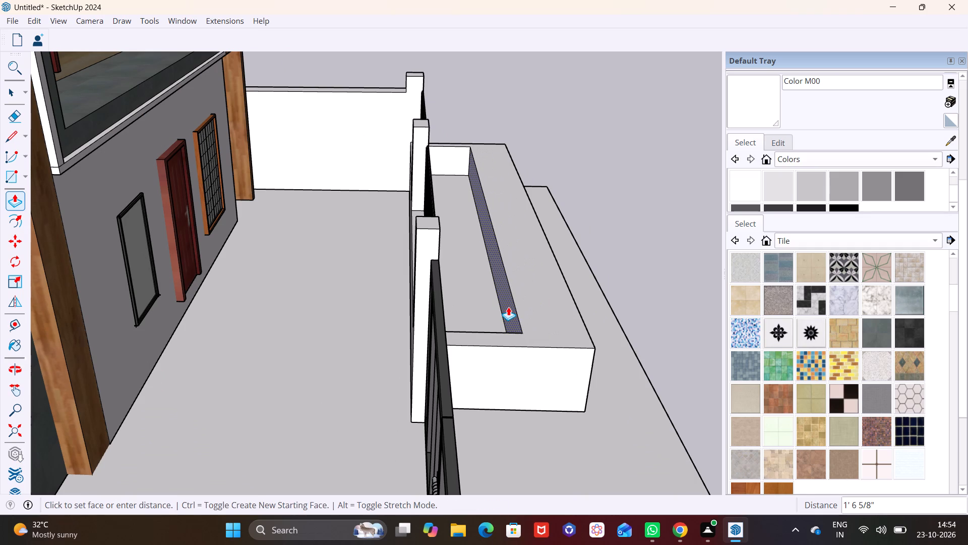
{"action": "left_click", "coordinate": [508, 307]}
{"action": "middle_click_drag", "start_coordinate": [532, 304], "coordinate": [398, 325]}
{"action": "left_click", "coordinate": [490, 350]}
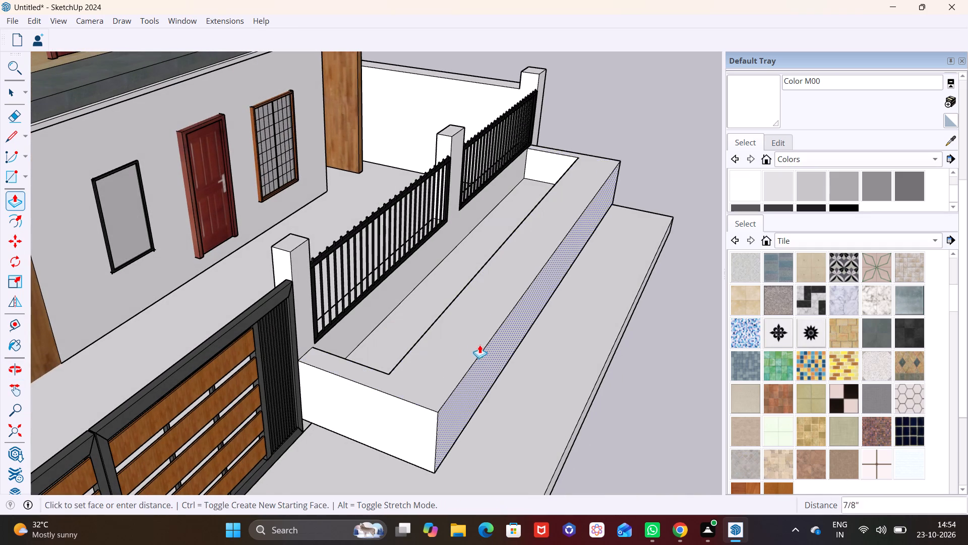
{"action": "left_click", "coordinate": [449, 333]}
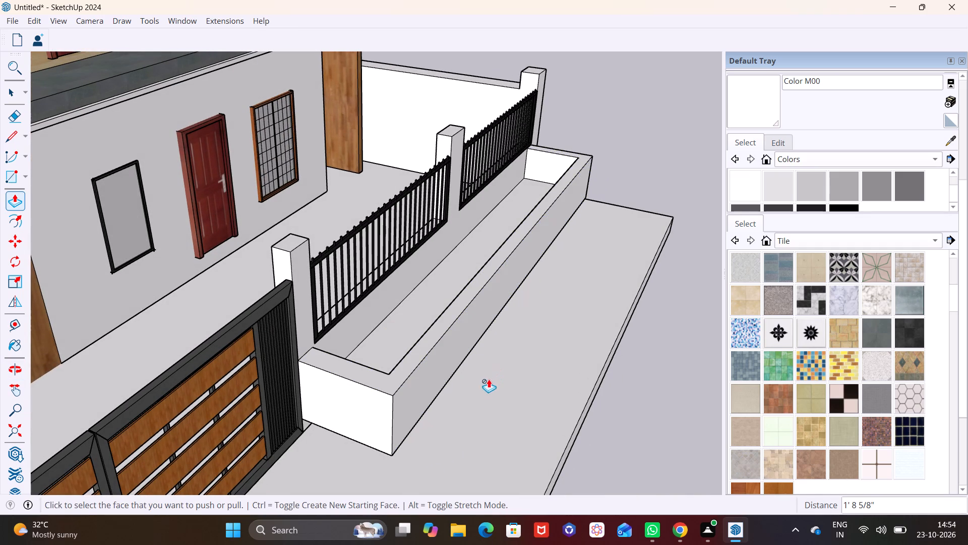
{"action": "key", "text": "space"}
{"action": "left_click_drag", "start_coordinate": [489, 379], "coordinate": [494, 379]}
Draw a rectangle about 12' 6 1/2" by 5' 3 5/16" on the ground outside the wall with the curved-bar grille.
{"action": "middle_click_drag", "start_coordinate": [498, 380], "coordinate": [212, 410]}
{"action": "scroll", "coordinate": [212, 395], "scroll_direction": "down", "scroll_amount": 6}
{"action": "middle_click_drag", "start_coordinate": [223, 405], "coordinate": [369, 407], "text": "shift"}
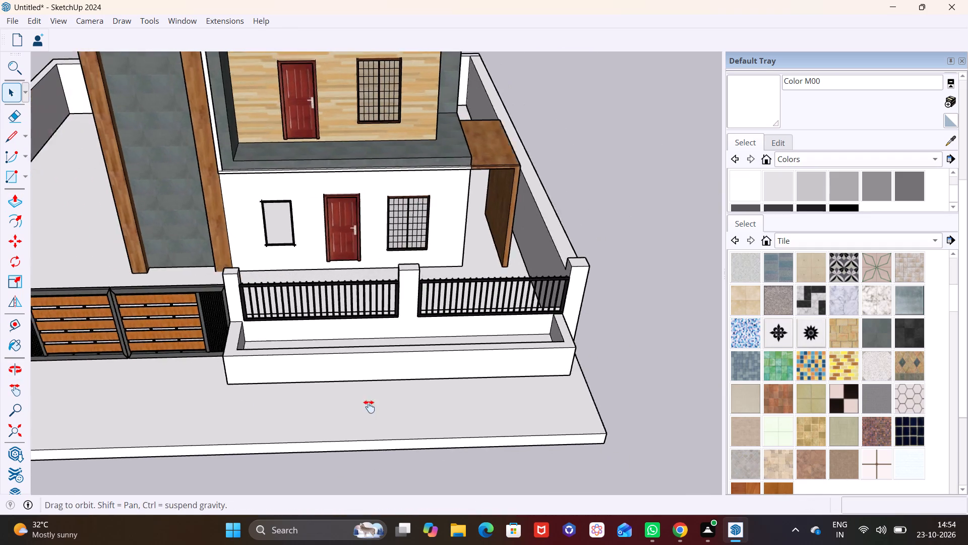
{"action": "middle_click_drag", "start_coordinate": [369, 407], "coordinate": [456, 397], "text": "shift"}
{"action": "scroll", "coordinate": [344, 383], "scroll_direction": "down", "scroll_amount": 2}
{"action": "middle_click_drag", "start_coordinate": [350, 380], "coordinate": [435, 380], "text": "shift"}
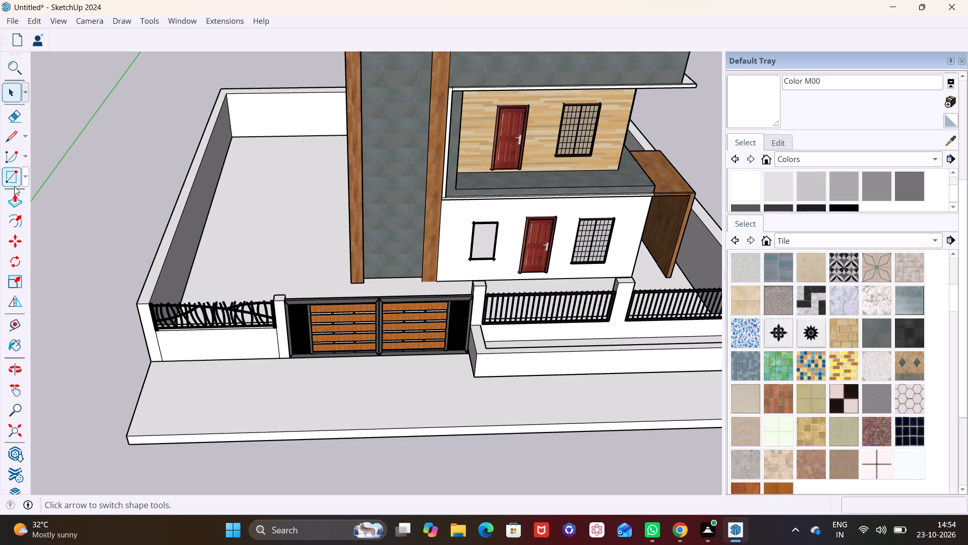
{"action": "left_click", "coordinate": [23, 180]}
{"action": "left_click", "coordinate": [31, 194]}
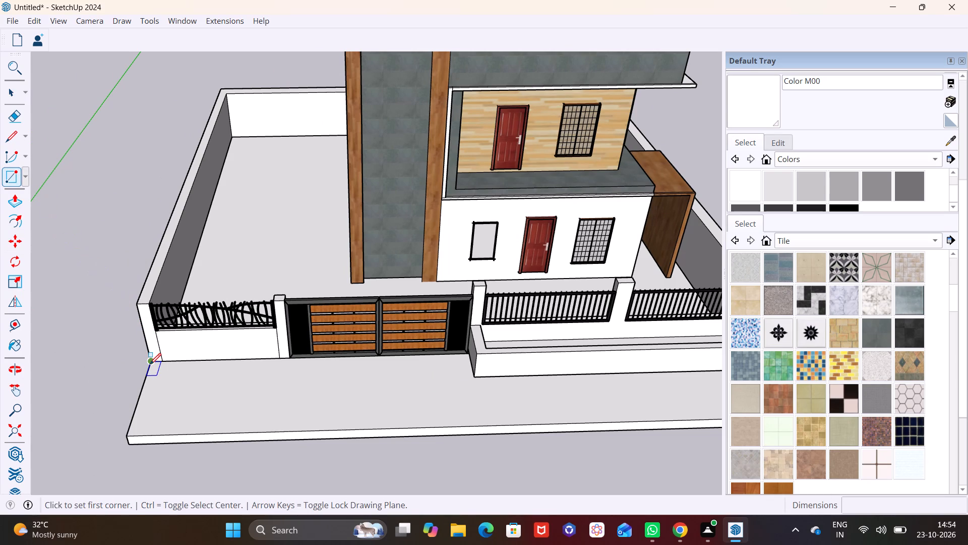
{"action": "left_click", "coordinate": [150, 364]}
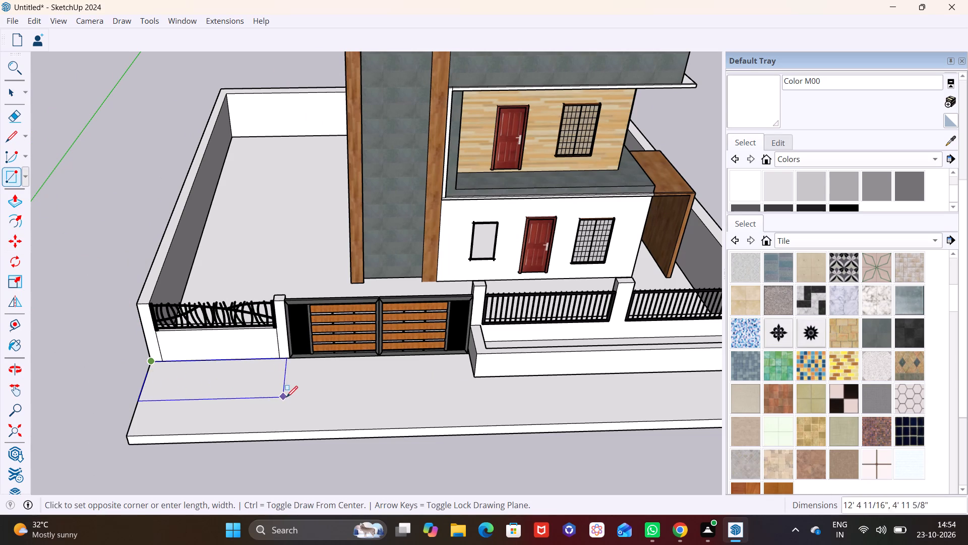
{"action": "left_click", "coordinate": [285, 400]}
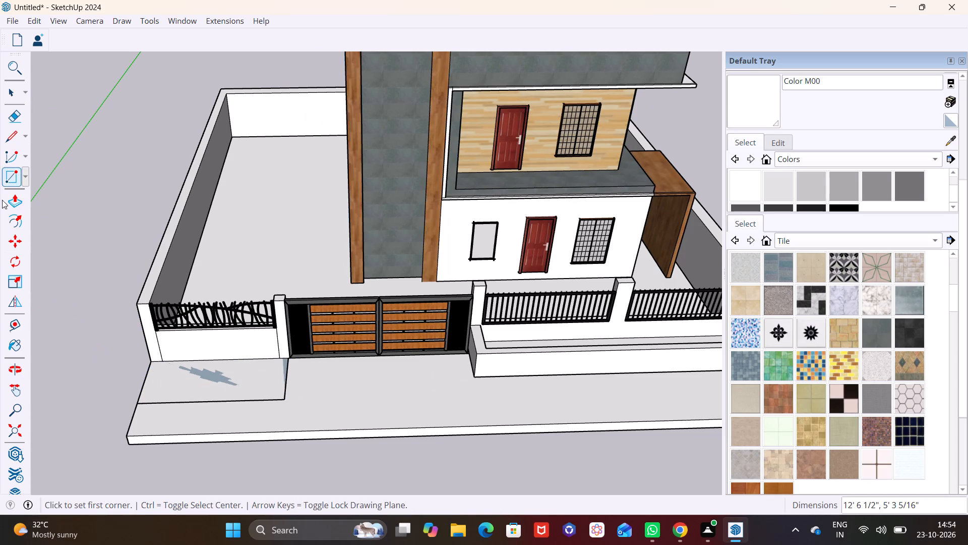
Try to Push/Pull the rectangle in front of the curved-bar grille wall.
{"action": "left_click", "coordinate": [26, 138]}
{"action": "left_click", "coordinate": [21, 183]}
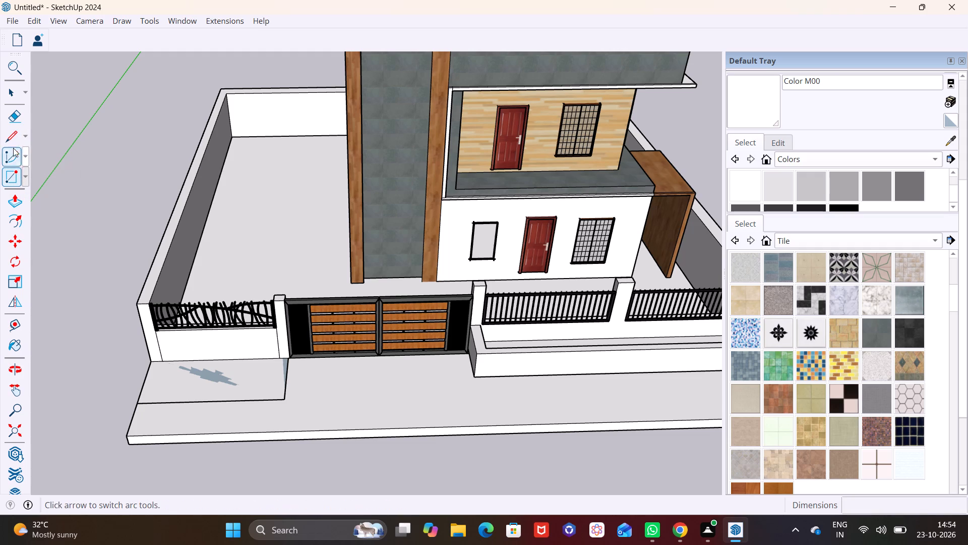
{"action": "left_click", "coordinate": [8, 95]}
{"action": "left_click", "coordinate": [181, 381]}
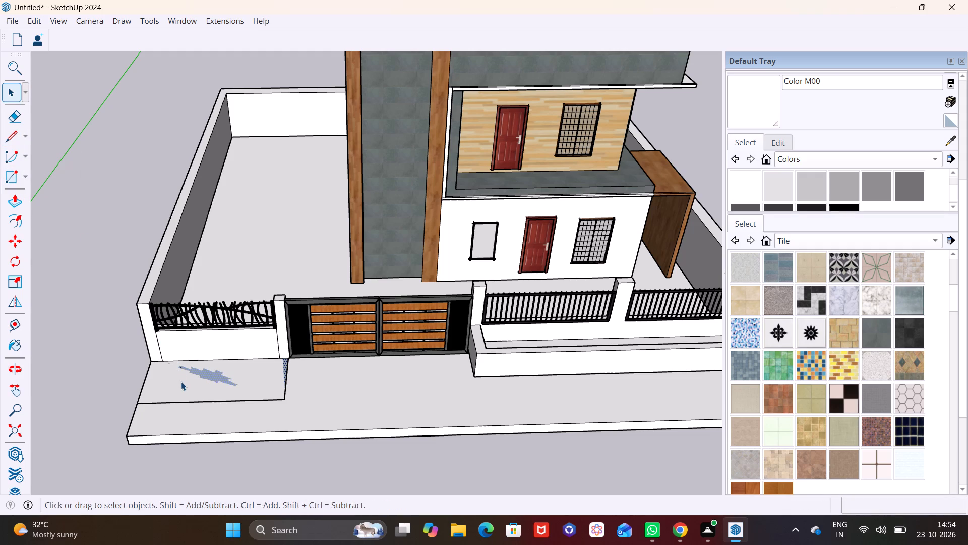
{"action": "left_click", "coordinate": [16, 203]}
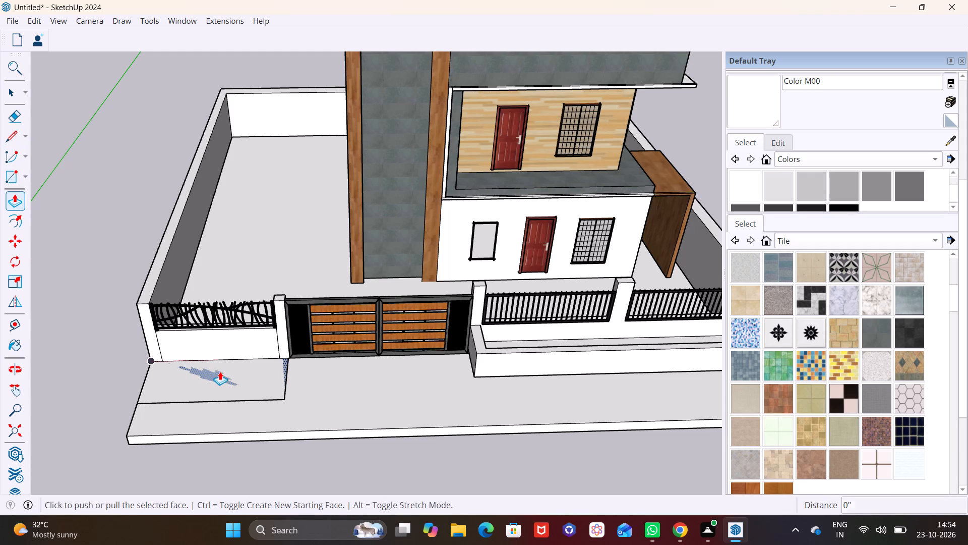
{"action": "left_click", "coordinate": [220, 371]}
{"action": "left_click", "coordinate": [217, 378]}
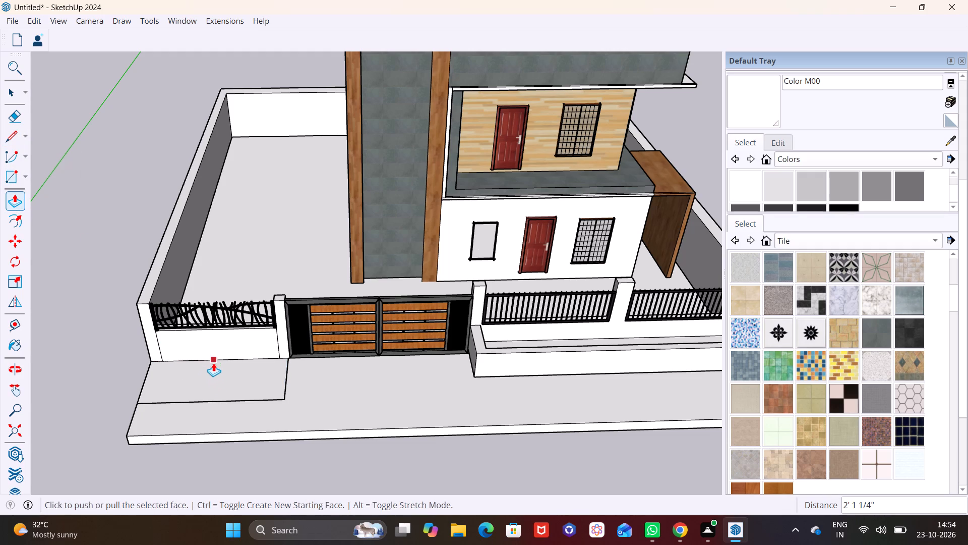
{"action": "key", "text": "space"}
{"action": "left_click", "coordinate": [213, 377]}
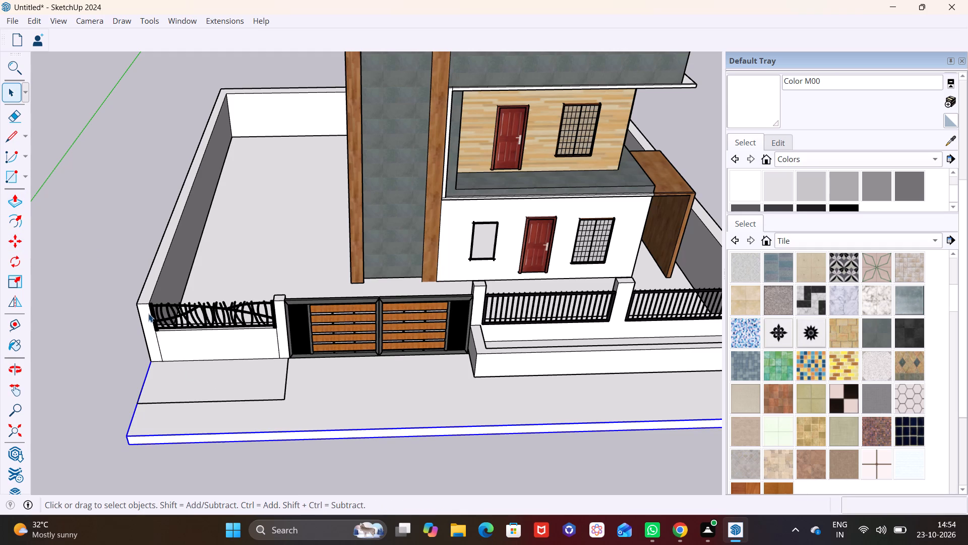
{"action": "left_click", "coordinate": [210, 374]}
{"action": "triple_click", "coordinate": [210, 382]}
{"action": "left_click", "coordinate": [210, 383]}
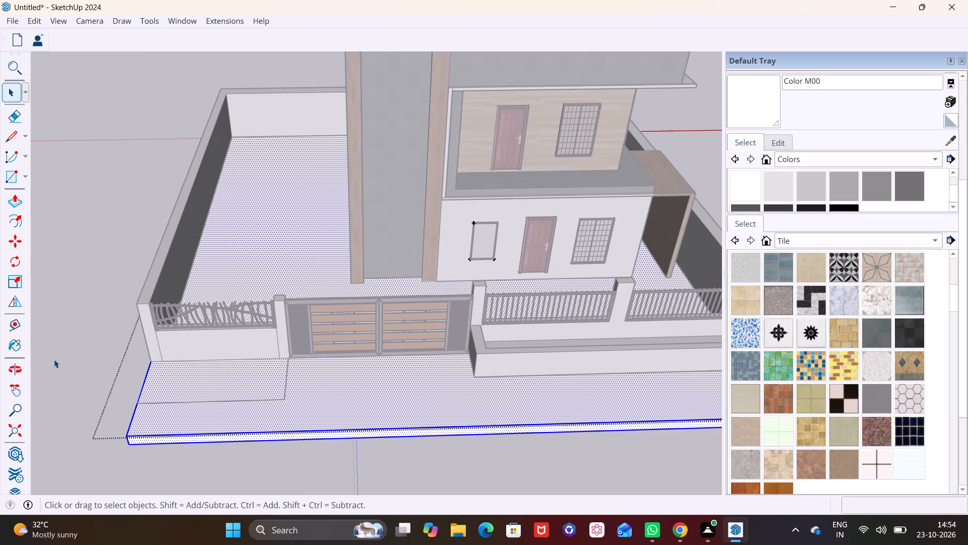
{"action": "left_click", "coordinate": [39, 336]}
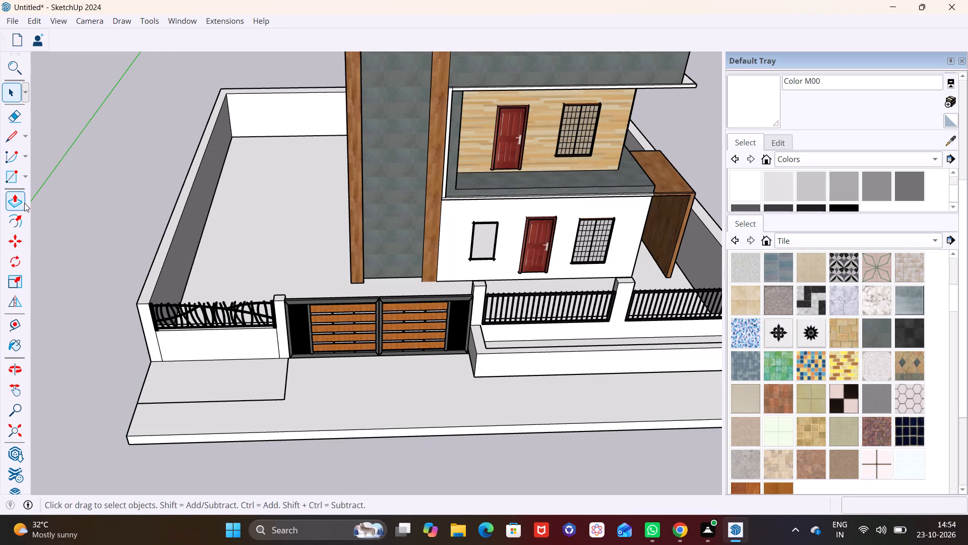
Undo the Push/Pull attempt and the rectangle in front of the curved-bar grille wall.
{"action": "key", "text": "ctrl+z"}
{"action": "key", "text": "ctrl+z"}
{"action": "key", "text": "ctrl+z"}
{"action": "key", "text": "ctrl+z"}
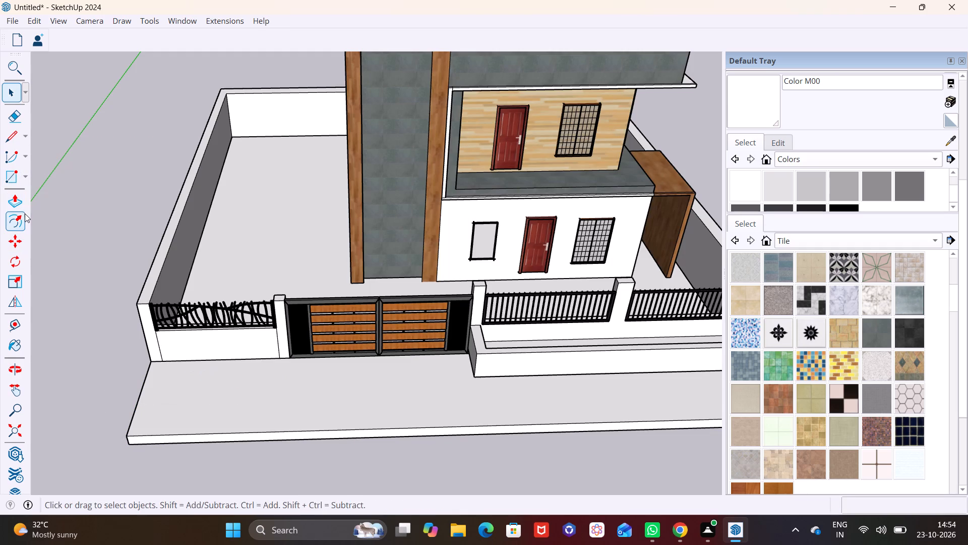
Draw a rectangle about 12' 7 5/16" by 4' 11 3/4" from the compound wall's outer corner along the curved-bar grille wall.
{"action": "left_click", "coordinate": [25, 177]}
{"action": "left_click", "coordinate": [40, 191]}
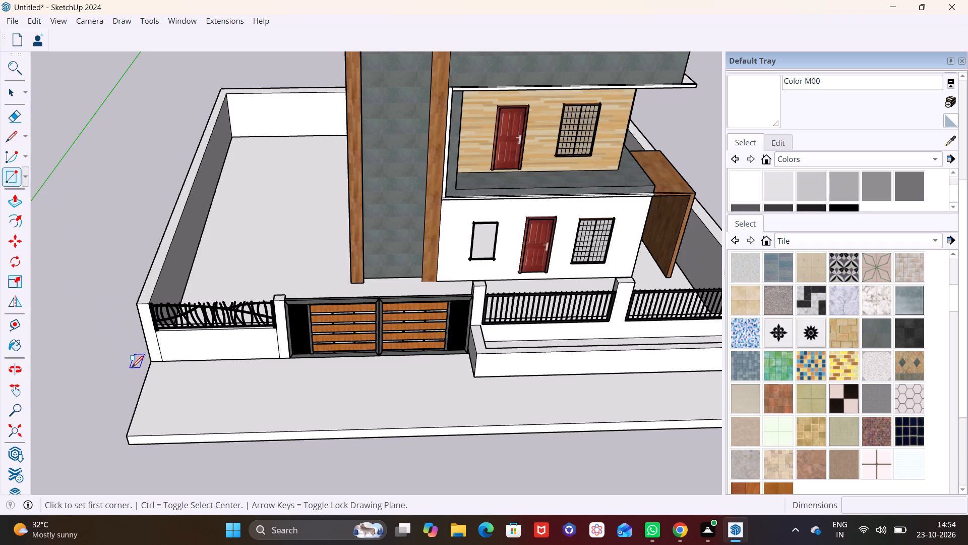
{"action": "left_click", "coordinate": [148, 363]}
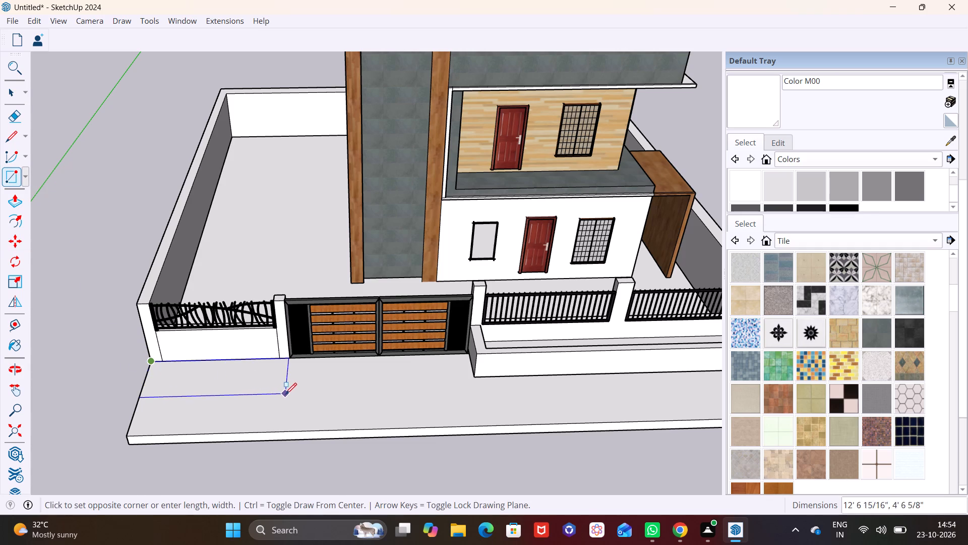
{"action": "left_click", "coordinate": [285, 397]}
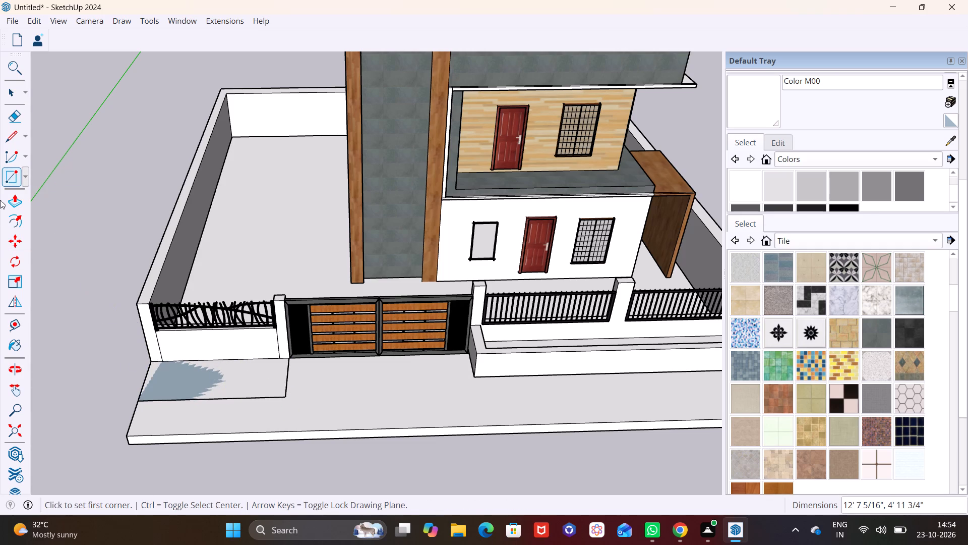
Push/Pull the rectangle in front of the curved-bar grille up about 8 1/2" to form a low platform.
{"action": "left_click", "coordinate": [17, 92]}
{"action": "left_click", "coordinate": [198, 383]}
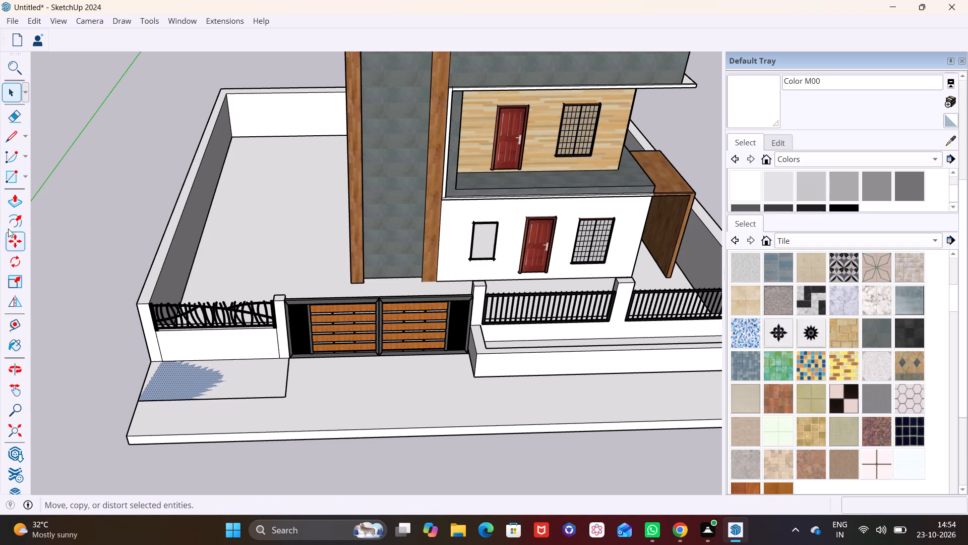
{"action": "left_click", "coordinate": [17, 204]}
{"action": "left_click", "coordinate": [214, 381]}
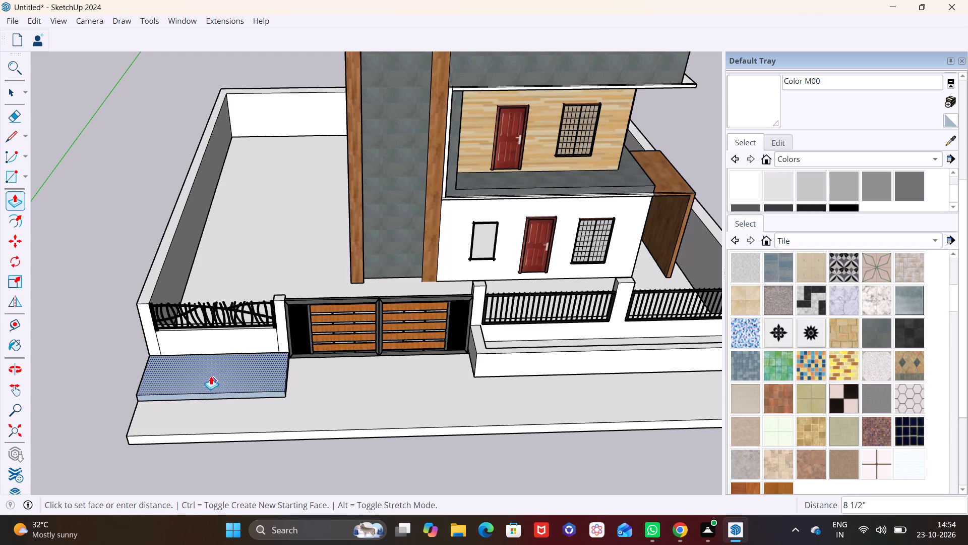
{"action": "left_click", "coordinate": [209, 375]}
Draw a three-sided inner outline about 3' 11" deep on the new platform's top, leaving a narrow border strip against its outer edges.
{"action": "middle_click_drag", "start_coordinate": [236, 389], "coordinate": [308, 421]}
{"action": "scroll", "coordinate": [265, 422], "scroll_direction": "up", "scroll_amount": 2}
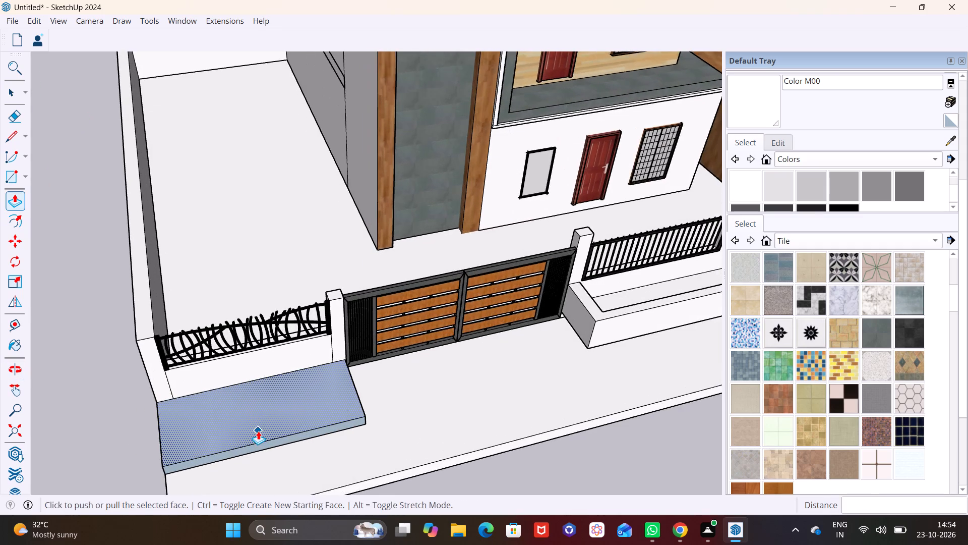
{"action": "scroll", "coordinate": [258, 431], "scroll_direction": "up", "scroll_amount": 1}
{"action": "middle_click_drag", "start_coordinate": [250, 434], "coordinate": [221, 423]}
{"action": "left_click", "coordinate": [8, 140]}
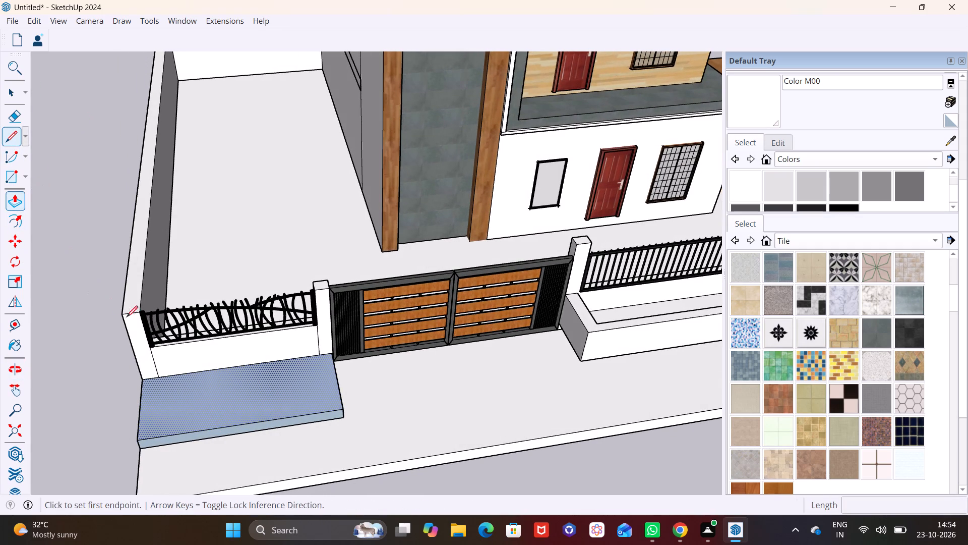
{"action": "scroll", "coordinate": [150, 347], "scroll_direction": "up", "scroll_amount": 2}
{"action": "left_click", "coordinate": [152, 386]}
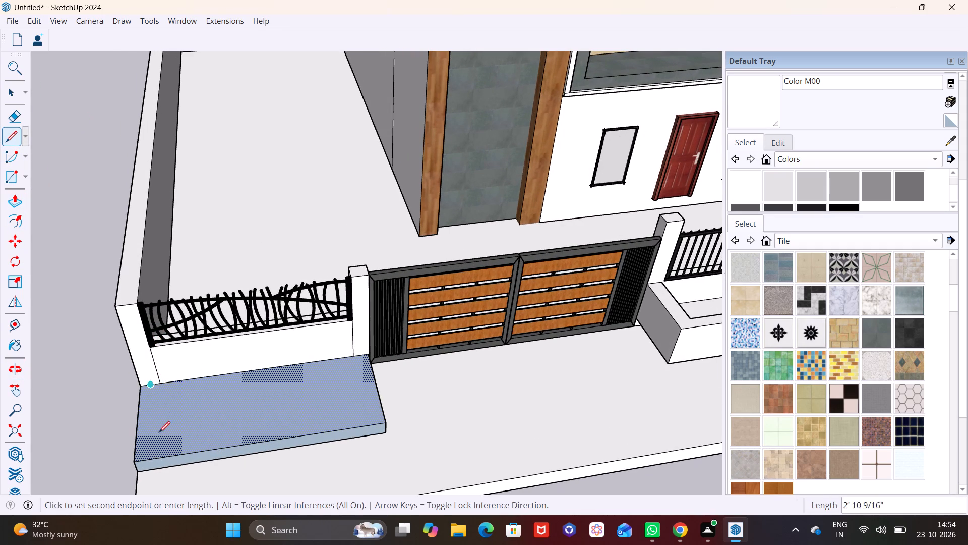
{"action": "left_click", "coordinate": [157, 443]}
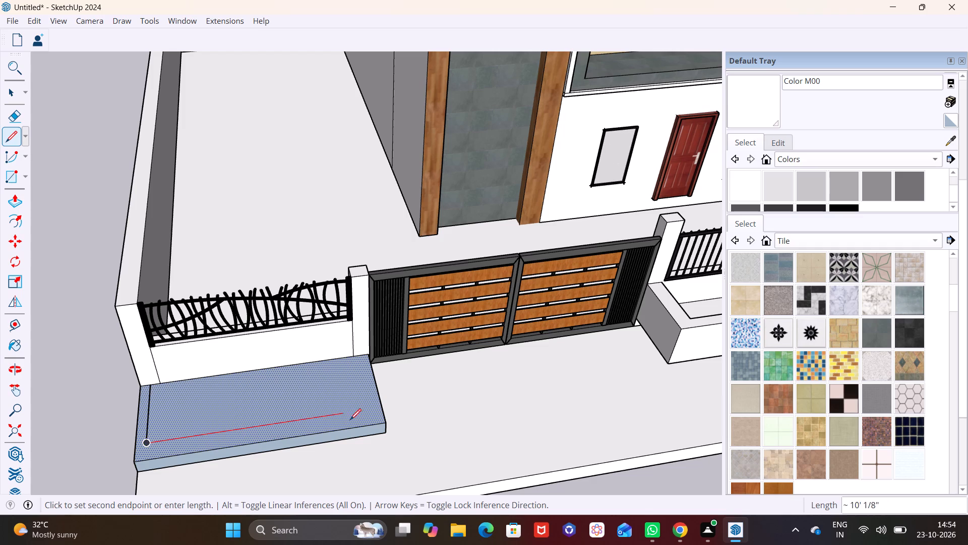
{"action": "left_click", "coordinate": [369, 416]}
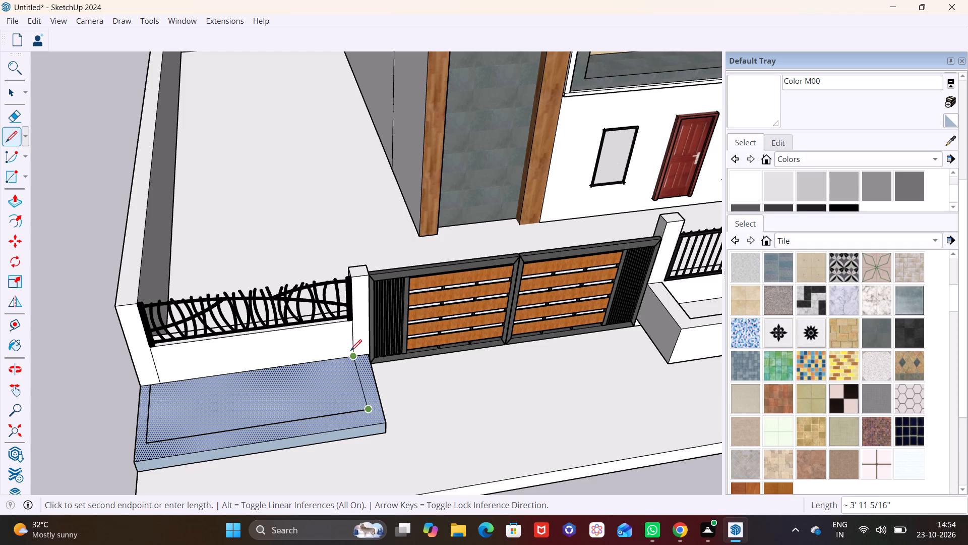
{"action": "left_click", "coordinate": [350, 351]}
Push/Pull the border strip up about 2' 9 1/2" to form the second planter's walls.
{"action": "left_click", "coordinate": [8, 100]}
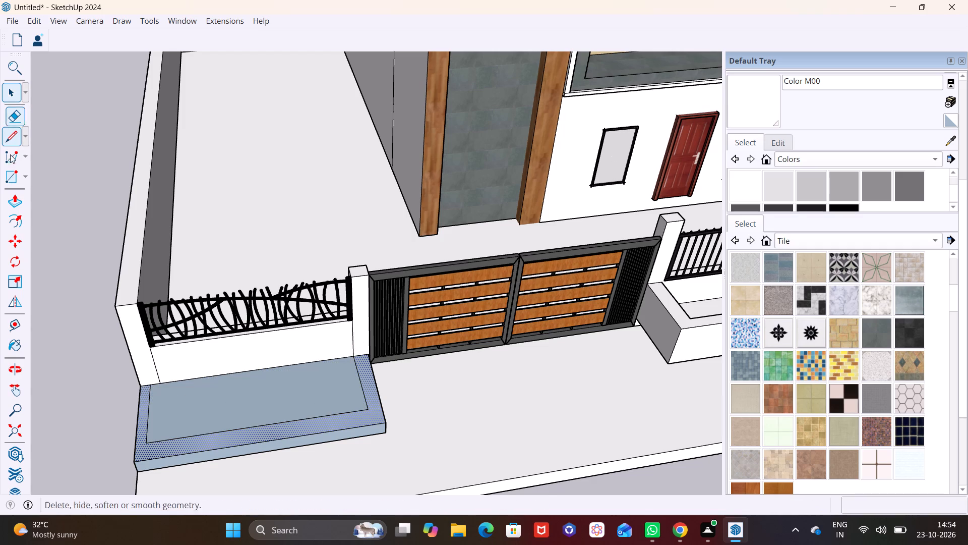
{"action": "left_click", "coordinate": [13, 190]}
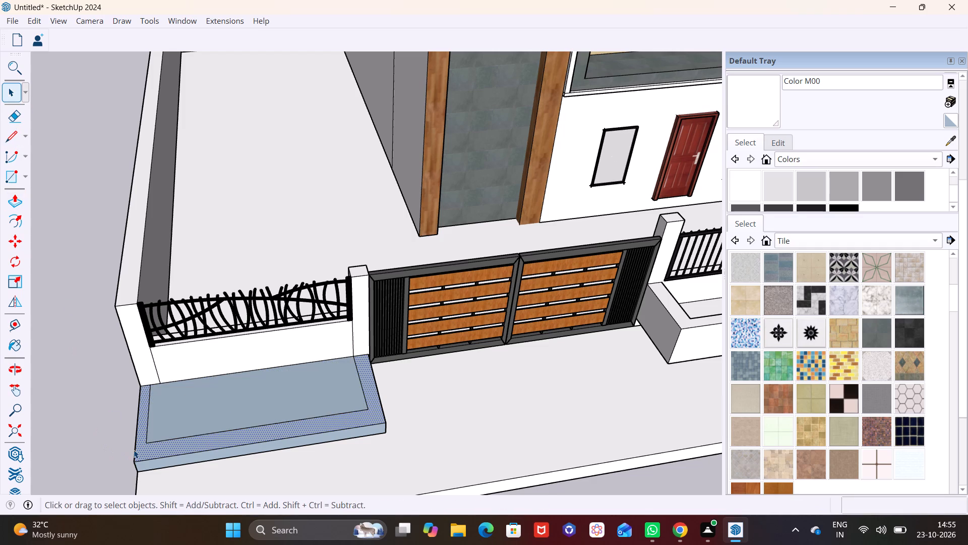
{"action": "left_click", "coordinate": [15, 198]}
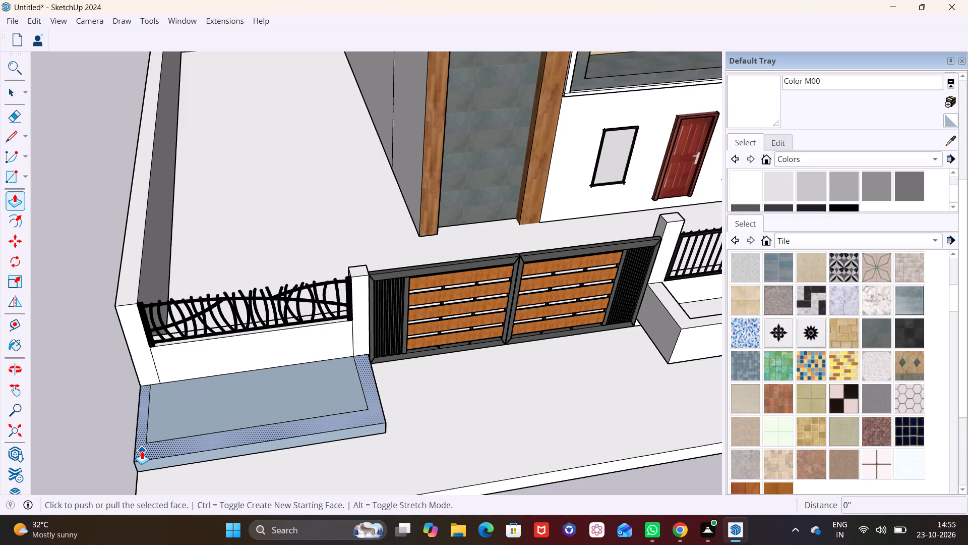
{"action": "left_click", "coordinate": [142, 451]}
{"action": "left_click", "coordinate": [135, 412]}
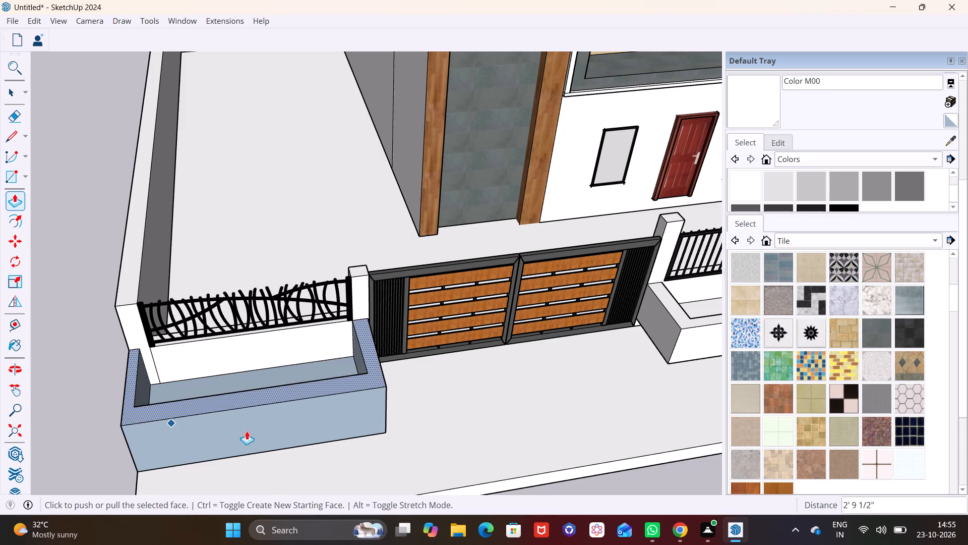
{"action": "middle_click_drag", "start_coordinate": [334, 403], "coordinate": [254, 368]}
{"action": "scroll", "coordinate": [348, 370], "scroll_direction": "down", "scroll_amount": 4}
{"action": "middle_click_drag", "start_coordinate": [451, 378], "coordinate": [237, 335]}
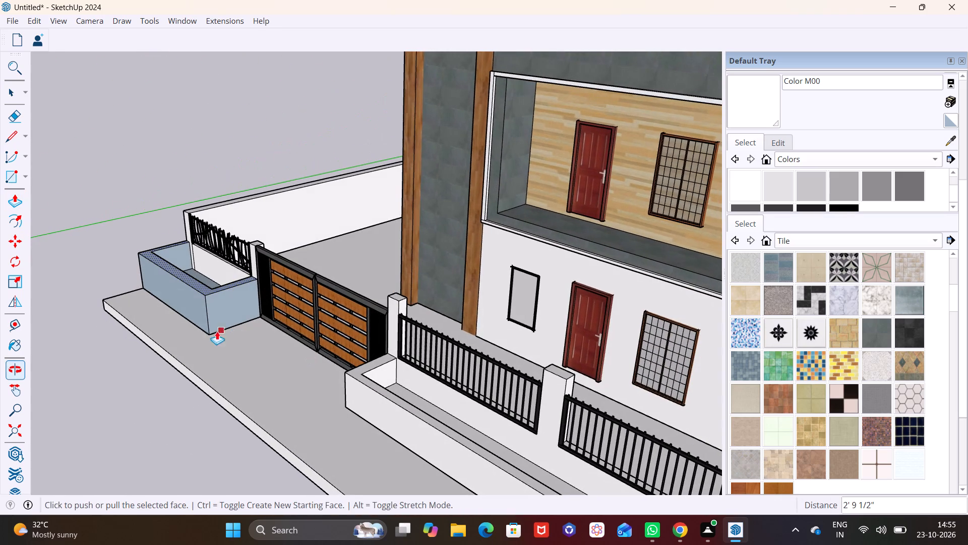
{"action": "left_click", "coordinate": [16, 90]}
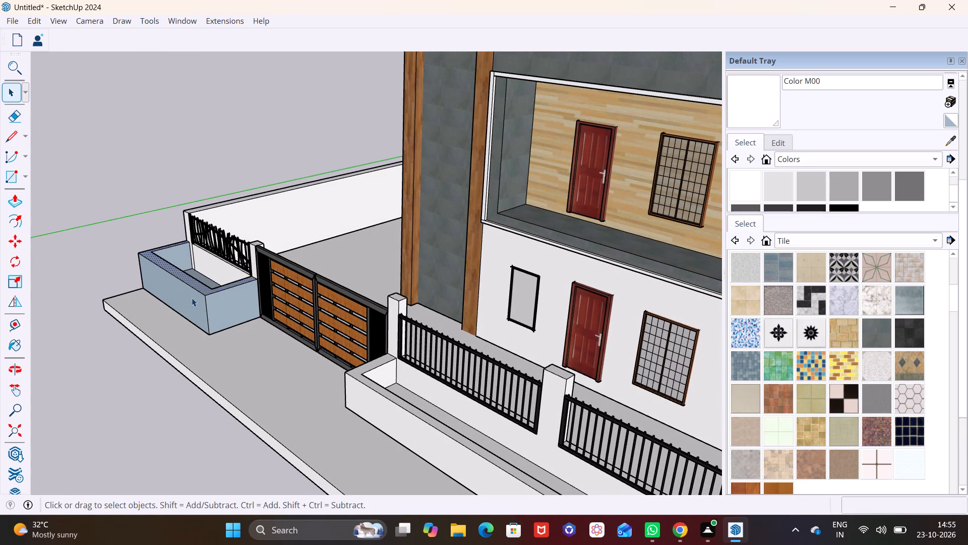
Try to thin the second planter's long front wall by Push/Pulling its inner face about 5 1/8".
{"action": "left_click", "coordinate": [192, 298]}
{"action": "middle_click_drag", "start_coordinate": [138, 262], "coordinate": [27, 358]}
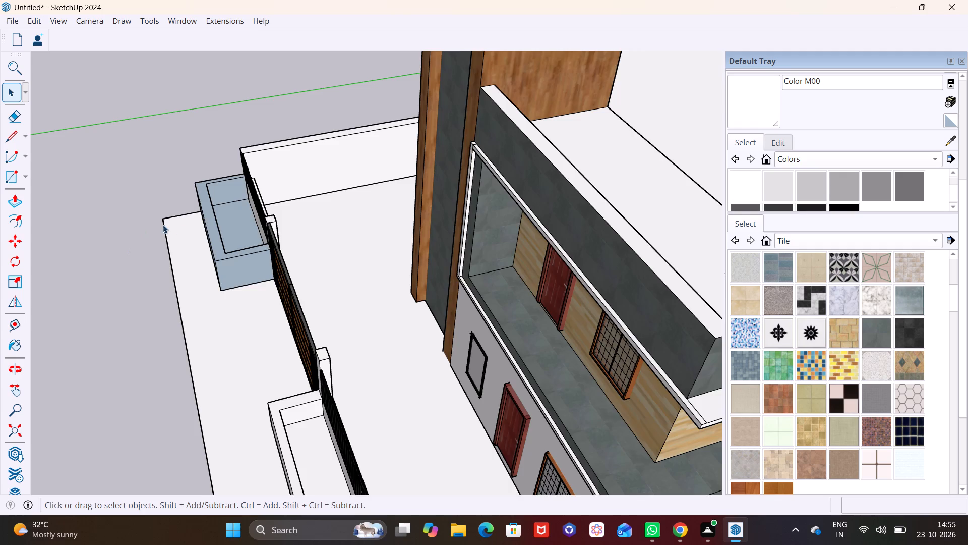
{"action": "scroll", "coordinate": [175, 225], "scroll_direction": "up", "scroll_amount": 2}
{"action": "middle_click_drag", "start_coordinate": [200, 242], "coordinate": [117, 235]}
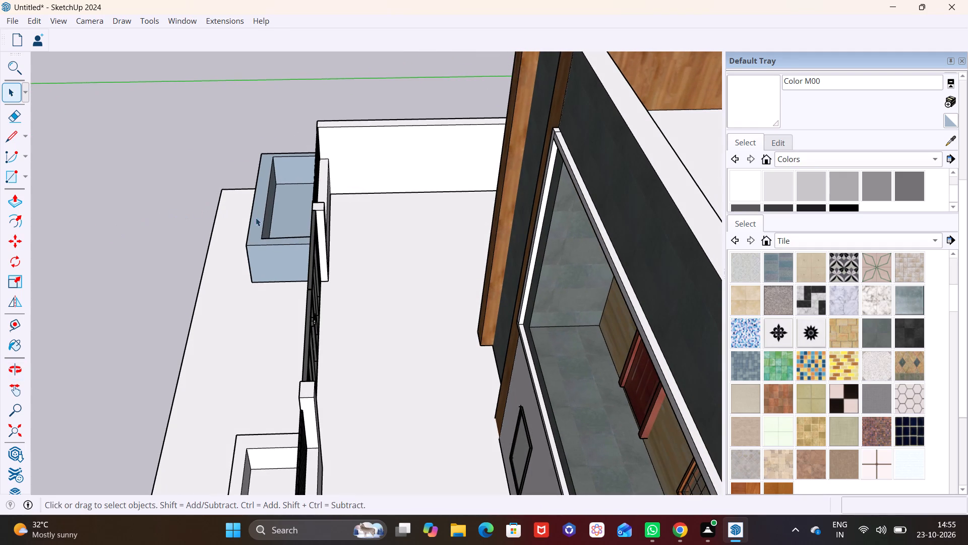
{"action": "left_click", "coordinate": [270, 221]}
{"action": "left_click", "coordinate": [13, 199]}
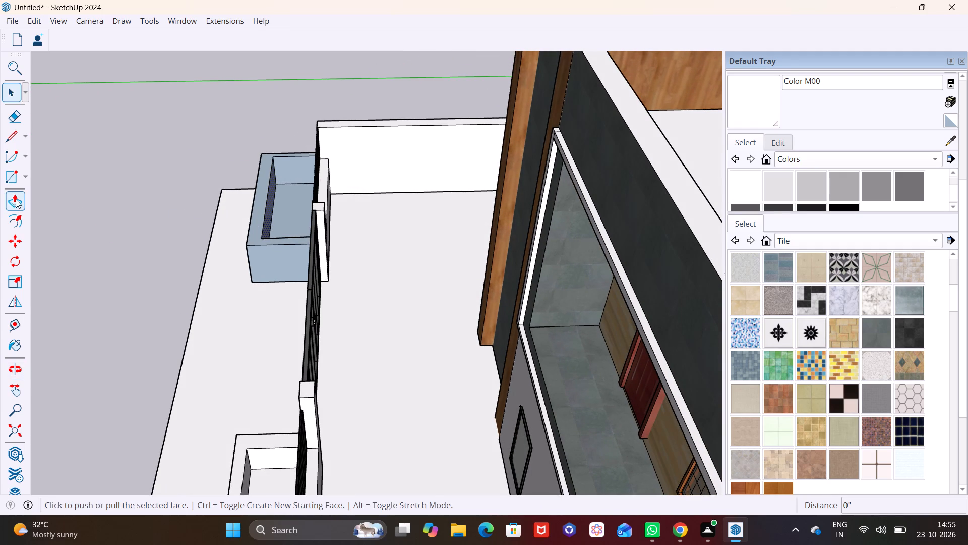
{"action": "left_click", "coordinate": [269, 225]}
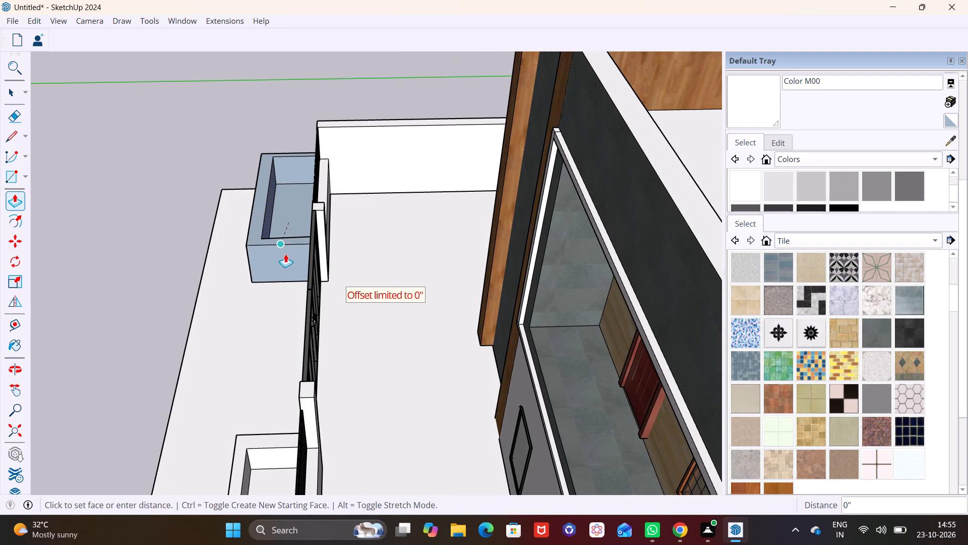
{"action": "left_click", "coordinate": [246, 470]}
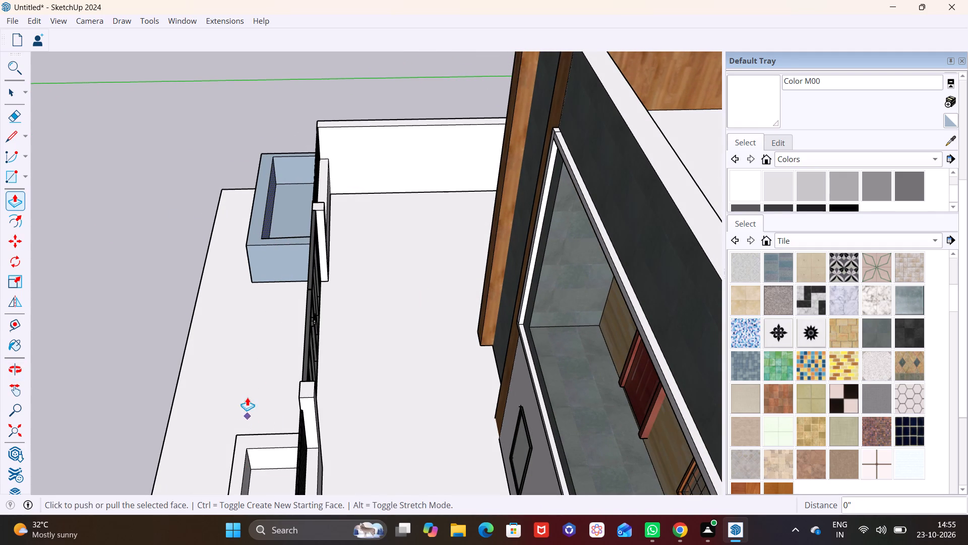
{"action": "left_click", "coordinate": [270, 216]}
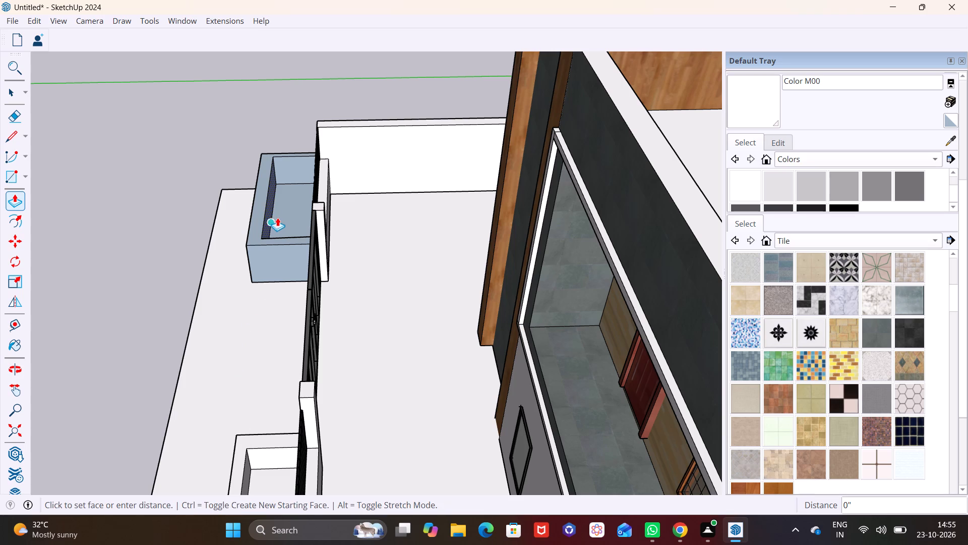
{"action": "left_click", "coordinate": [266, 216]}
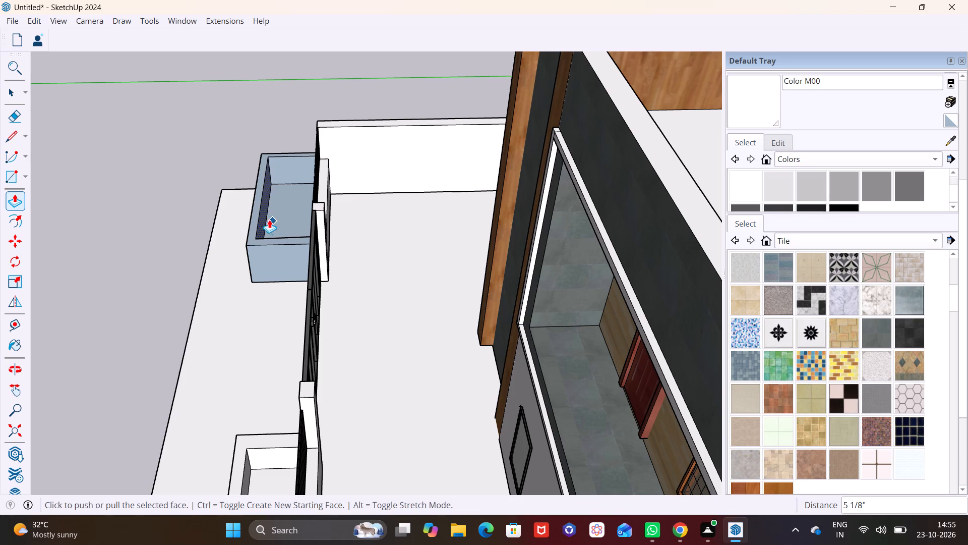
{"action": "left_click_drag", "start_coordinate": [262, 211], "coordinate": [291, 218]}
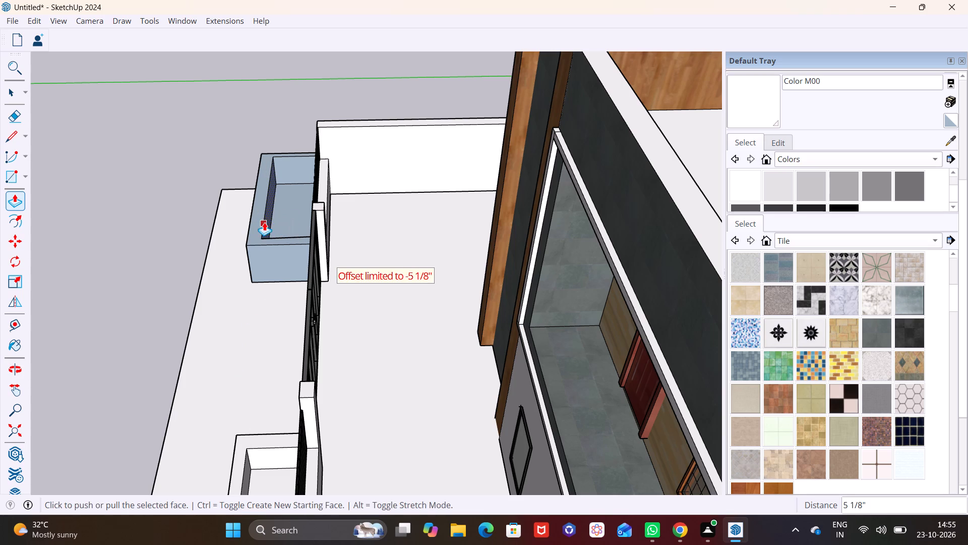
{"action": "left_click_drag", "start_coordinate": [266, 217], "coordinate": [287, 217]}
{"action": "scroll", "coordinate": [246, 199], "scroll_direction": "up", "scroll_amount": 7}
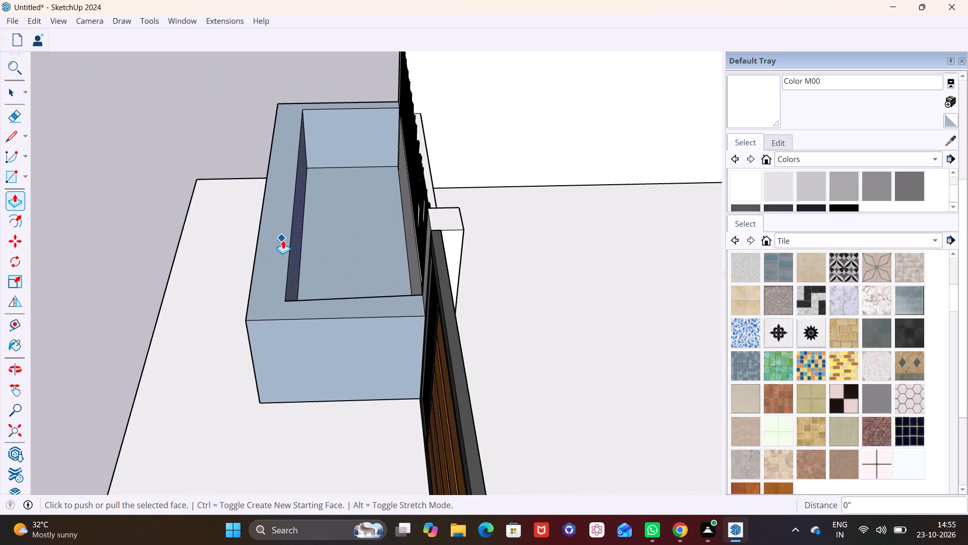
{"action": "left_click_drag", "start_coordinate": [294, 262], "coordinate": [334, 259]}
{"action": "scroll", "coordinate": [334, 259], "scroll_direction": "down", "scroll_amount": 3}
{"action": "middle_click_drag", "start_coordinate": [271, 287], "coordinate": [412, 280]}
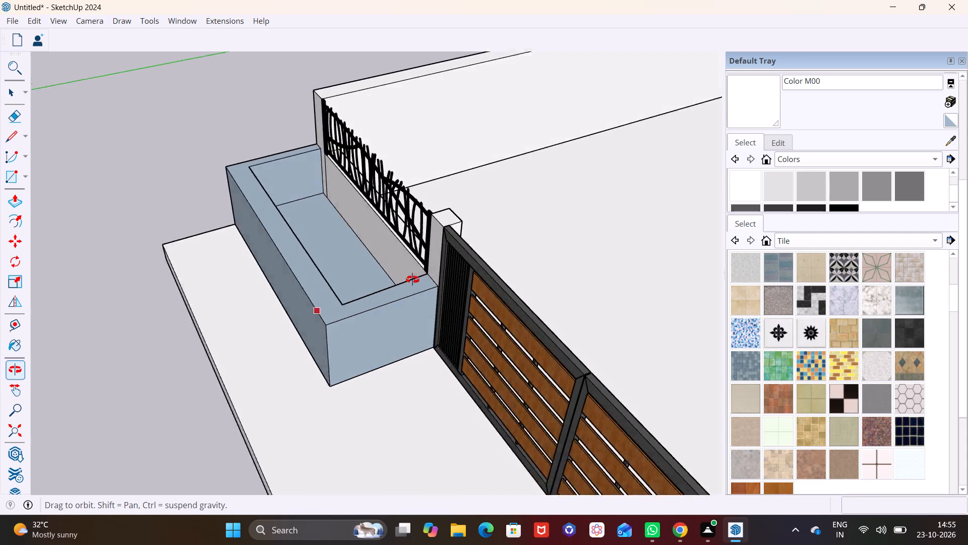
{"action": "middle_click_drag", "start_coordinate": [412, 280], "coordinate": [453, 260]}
Push/Pull the long outer face of the second planter inward about 6 11/16" to thin its front wall.
{"action": "left_click", "coordinate": [15, 90]}
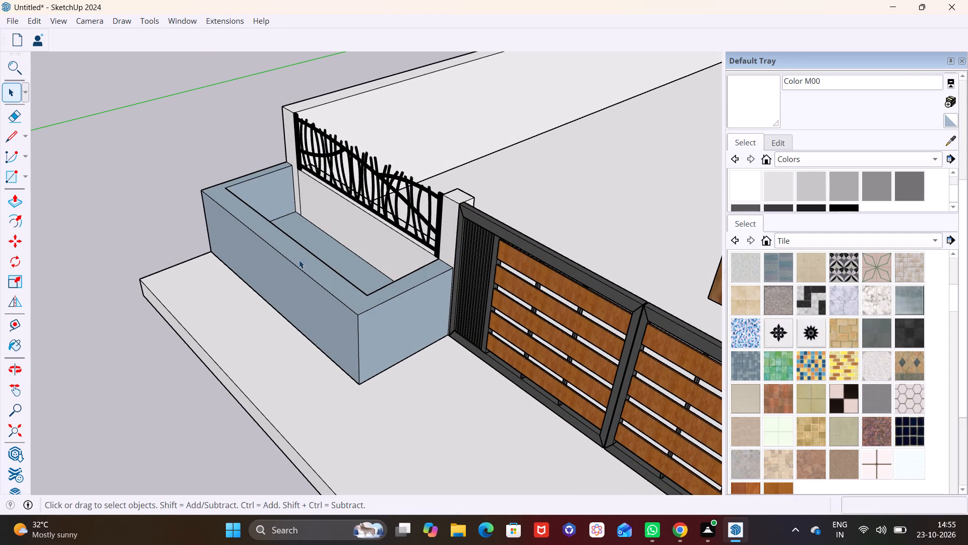
{"action": "left_click", "coordinate": [288, 276]}
{"action": "left_click", "coordinate": [5, 196]}
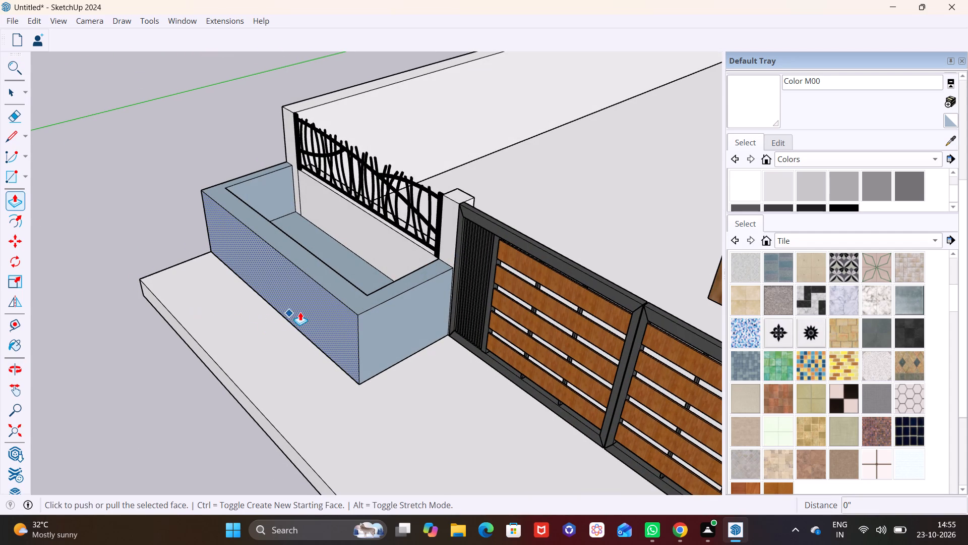
{"action": "left_click", "coordinate": [300, 312]}
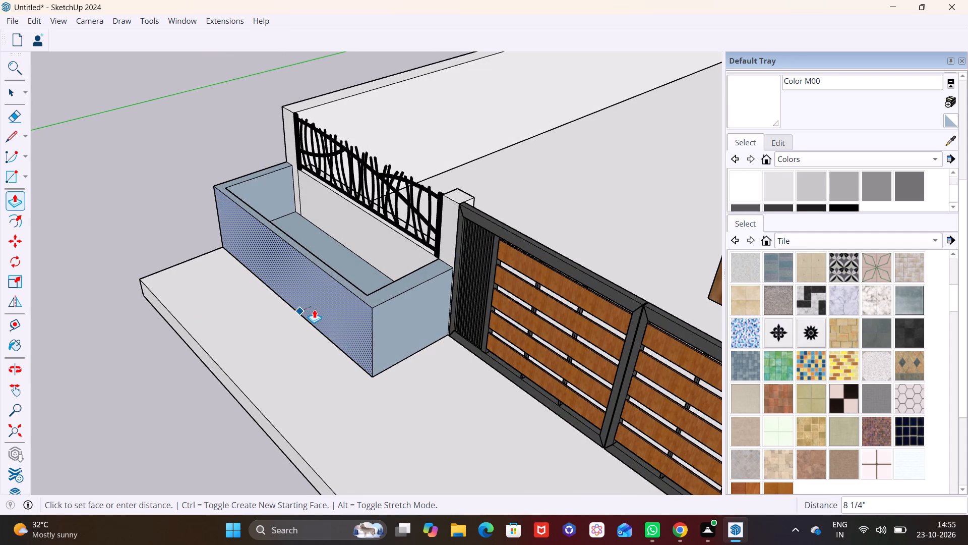
{"action": "left_click", "coordinate": [313, 311]}
Examine the whole house and compound boundary, including both planters, from the front and from above.
{"action": "scroll", "coordinate": [320, 332], "scroll_direction": "down", "scroll_amount": 9}
{"action": "middle_click_drag", "start_coordinate": [408, 447], "coordinate": [743, 290]}
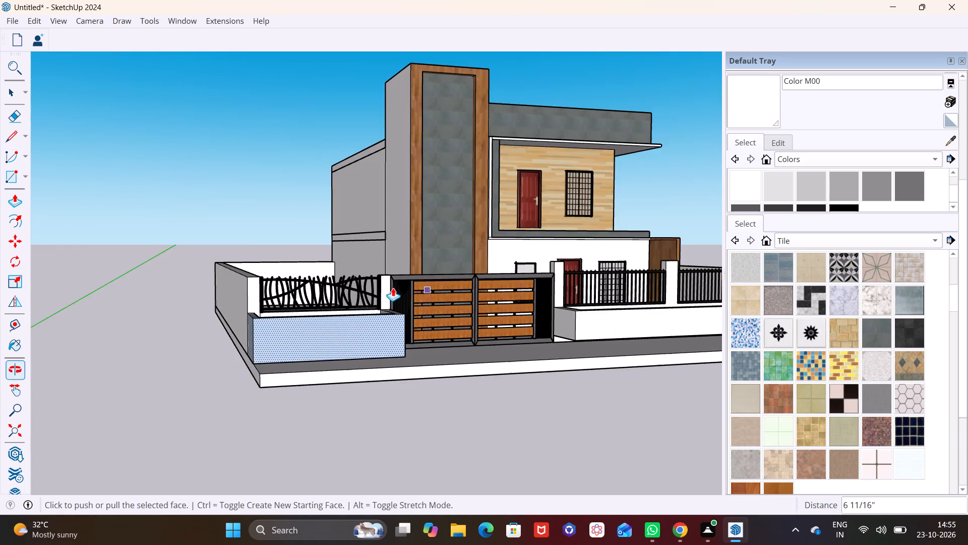
{"action": "scroll", "coordinate": [391, 288], "scroll_direction": "down", "scroll_amount": 2}
{"action": "left_click", "coordinate": [8, 92]}
{"action": "left_click", "coordinate": [100, 348]}
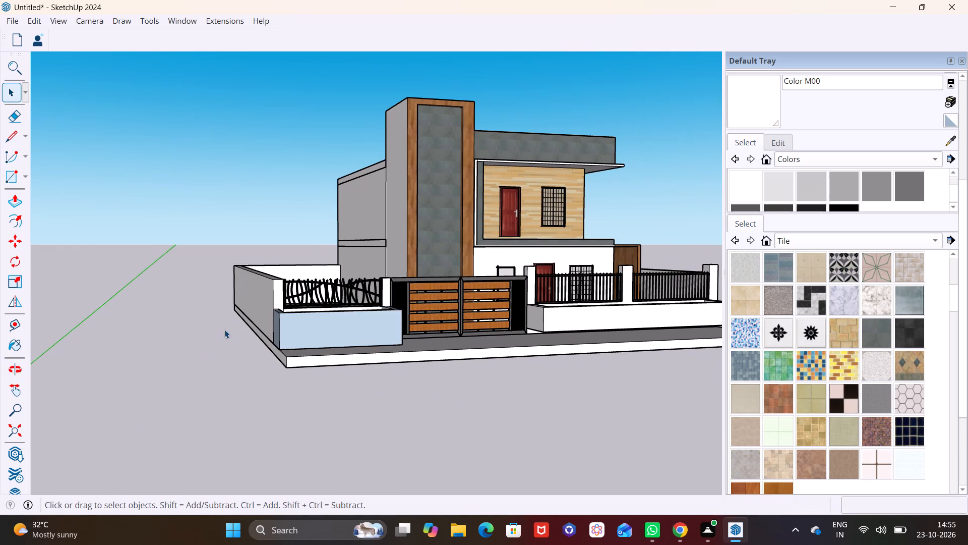
{"action": "middle_click_drag", "start_coordinate": [224, 330], "coordinate": [137, 375]}
{"action": "scroll", "coordinate": [183, 351], "scroll_direction": "down", "scroll_amount": 2}
{"action": "scroll", "coordinate": [255, 358], "scroll_direction": "down", "scroll_amount": 1}
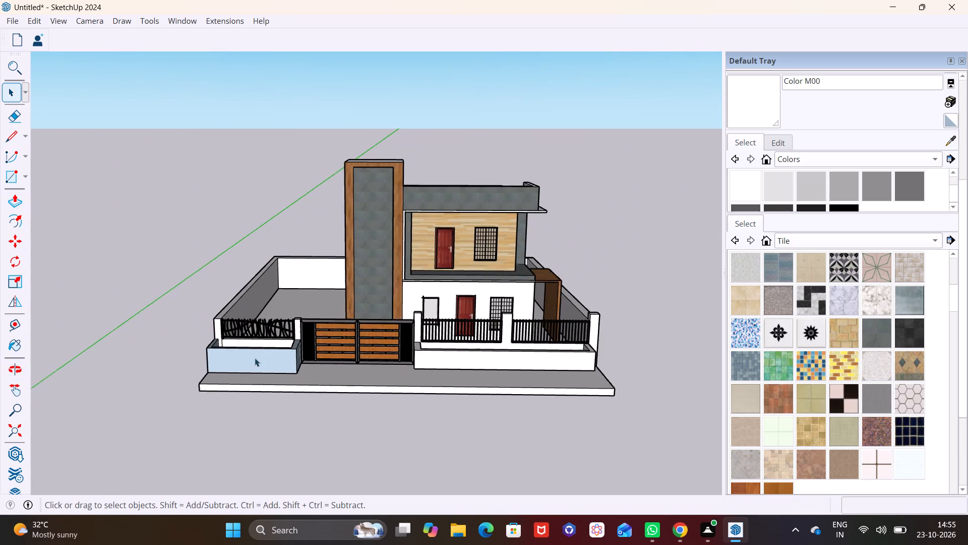
{"action": "scroll", "coordinate": [255, 358], "scroll_direction": "down", "scroll_amount": 2}
{"action": "middle_click_drag", "start_coordinate": [309, 356], "coordinate": [237, 427]}
{"action": "scroll", "coordinate": [361, 363], "scroll_direction": "up", "scroll_amount": 1}
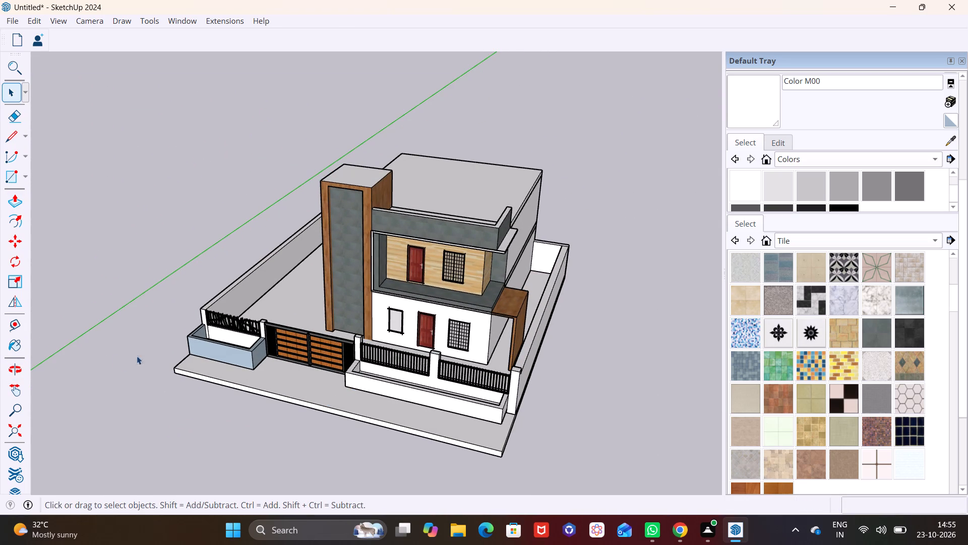
Search 3D Warehouse for GRASS models.
{"action": "left_click", "coordinate": [184, 20]}
{"action": "left_click", "coordinate": [203, 118]}
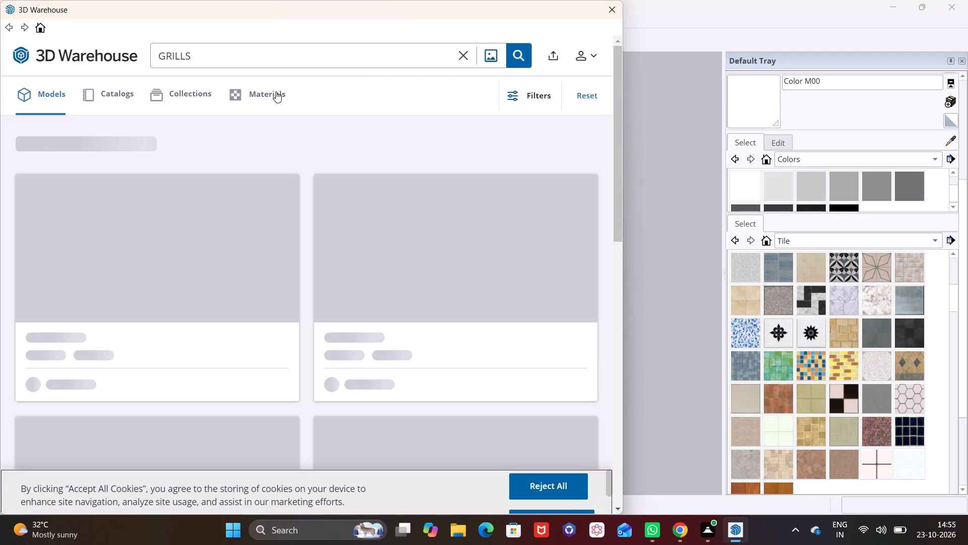
{"action": "left_click", "coordinate": [463, 53]}
{"action": "left_click", "coordinate": [343, 56]}
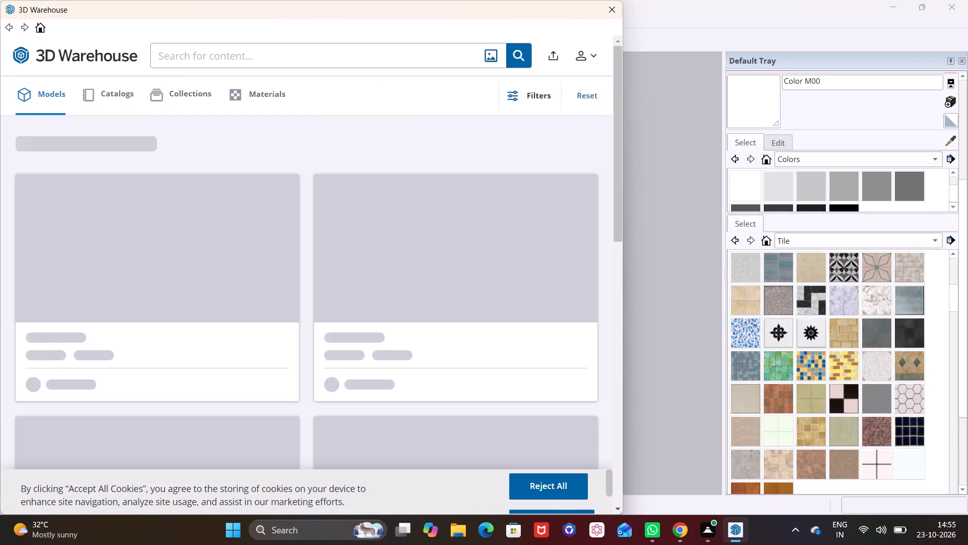
{"action": "type", "text": "GRASS"}
{"action": "key", "text": "Return"}
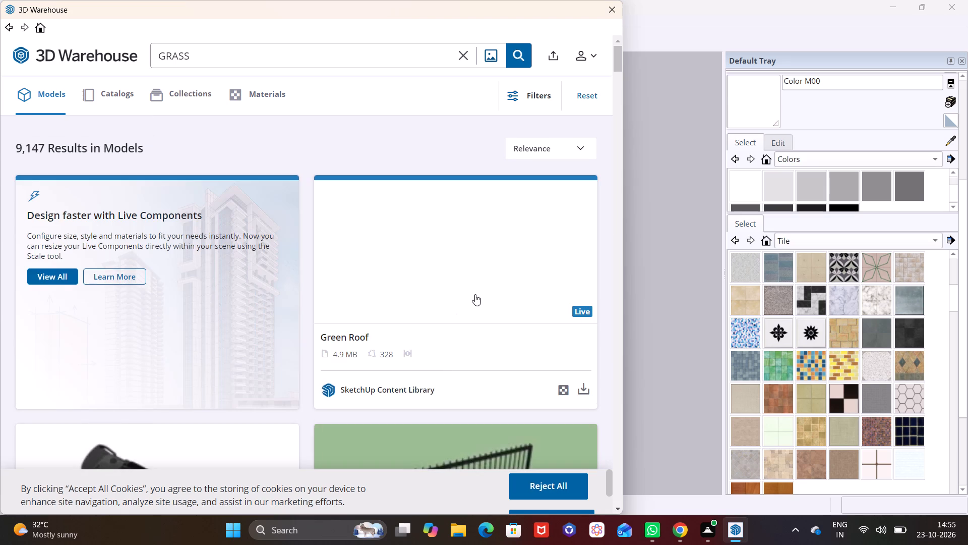
Examine the grass model results and compare the clumps for one suited to the planter boxes.
{"action": "scroll", "coordinate": [477, 295], "scroll_direction": "down", "scroll_amount": 4}
{"action": "scroll", "coordinate": [624, 432], "scroll_direction": "up", "scroll_amount": 7}
{"action": "scroll", "coordinate": [557, 375], "scroll_direction": "down", "scroll_amount": 3}
{"action": "scroll", "coordinate": [403, 357], "scroll_direction": "down", "scroll_amount": 2}
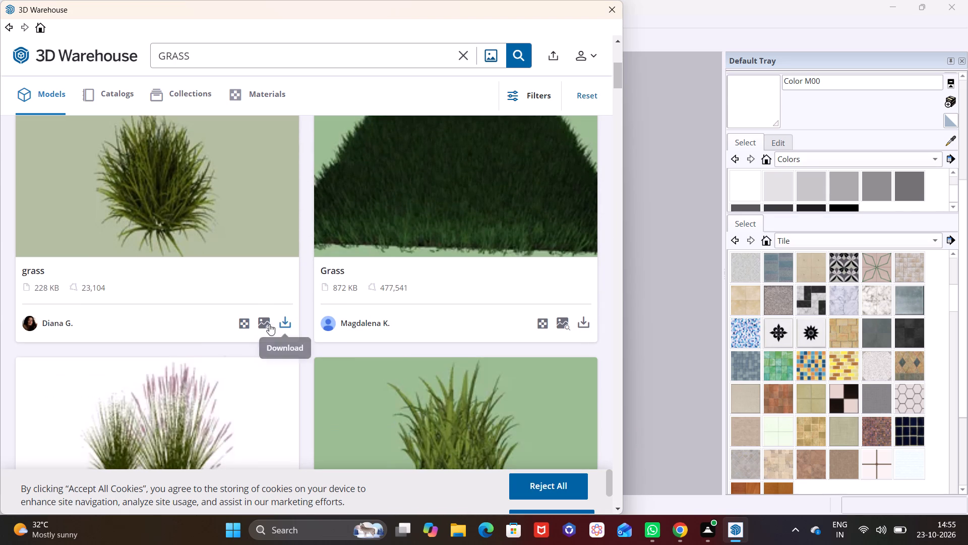
{"action": "scroll", "coordinate": [470, 369], "scroll_direction": "down", "scroll_amount": 3}
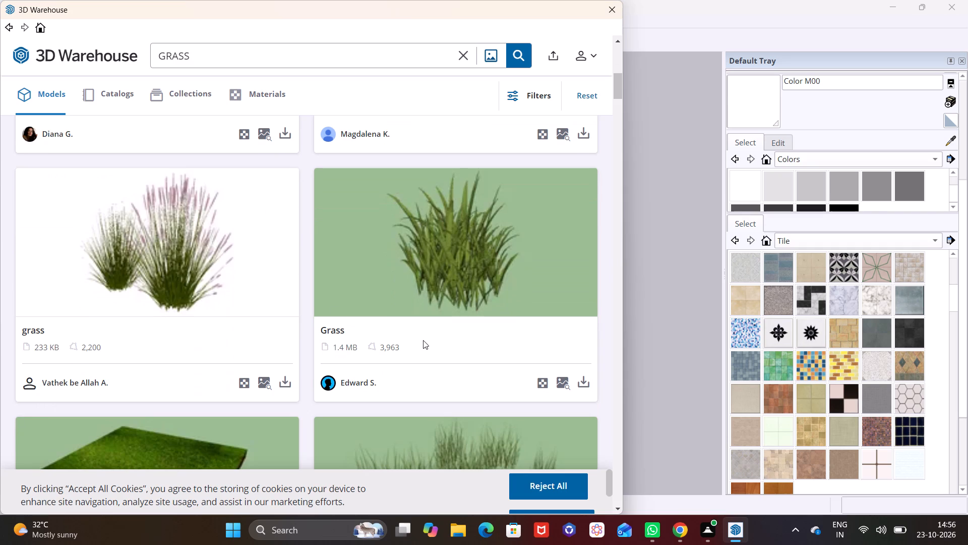
{"action": "scroll", "coordinate": [252, 361], "scroll_direction": "down", "scroll_amount": 2}
{"action": "scroll", "coordinate": [311, 377], "scroll_direction": "down", "scroll_amount": 9}
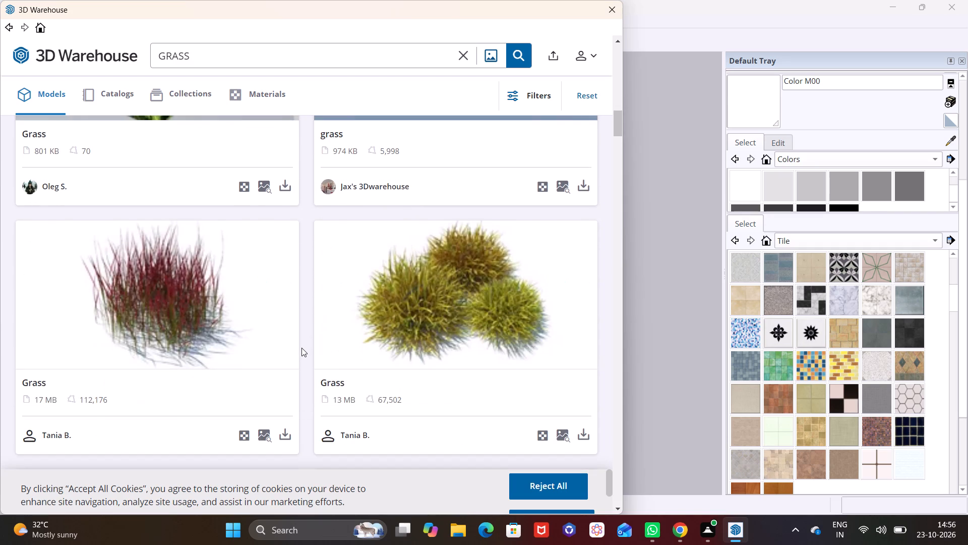
{"action": "scroll", "coordinate": [301, 348], "scroll_direction": "down", "scroll_amount": 3}
{"action": "scroll", "coordinate": [460, 346], "scroll_direction": "up", "scroll_amount": 3}
{"action": "scroll", "coordinate": [414, 319], "scroll_direction": "up", "scroll_amount": 8}
{"action": "scroll", "coordinate": [253, 320], "scroll_direction": "up", "scroll_amount": 4}
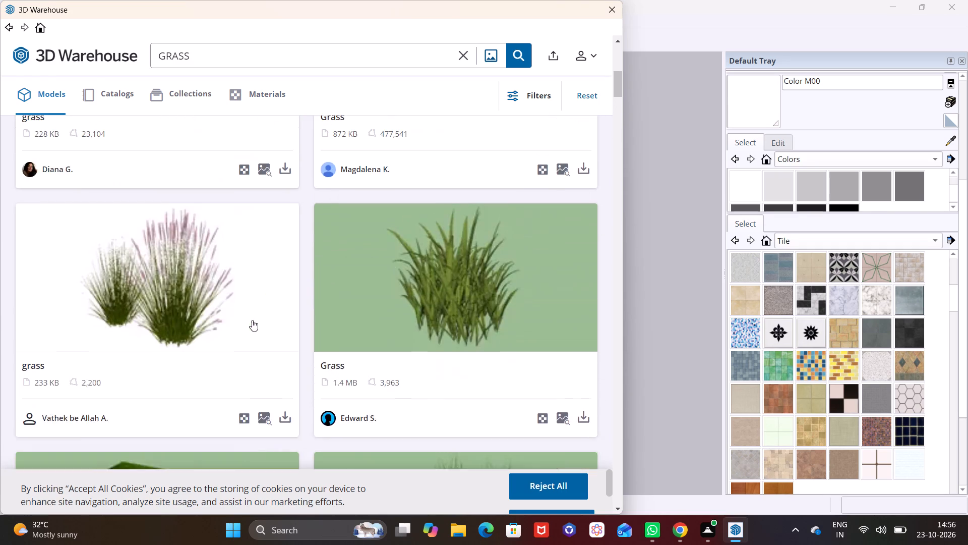
{"action": "scroll", "coordinate": [245, 328], "scroll_direction": "up", "scroll_amount": 3}
{"action": "scroll", "coordinate": [258, 342], "scroll_direction": "down", "scroll_amount": 3}
{"action": "scroll", "coordinate": [266, 343], "scroll_direction": "up", "scroll_amount": 1}
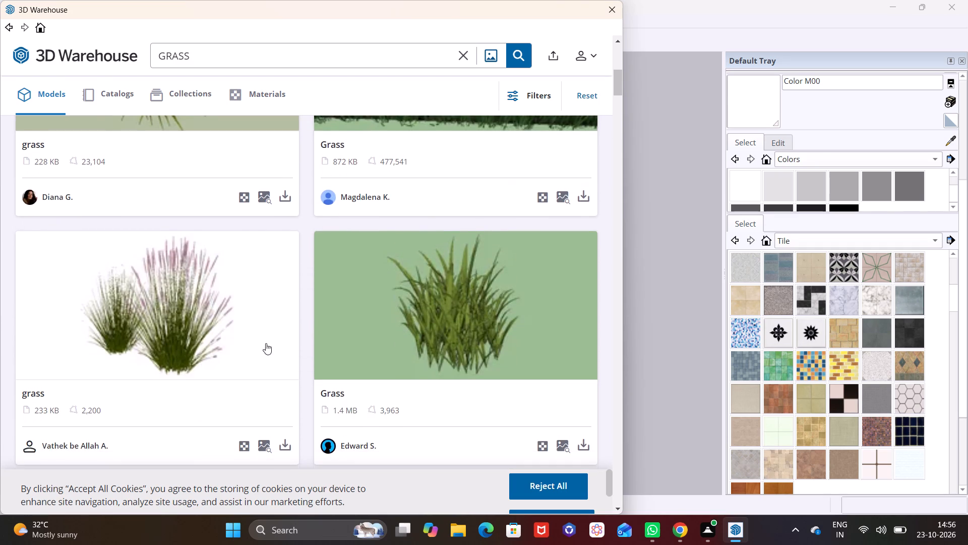
{"action": "scroll", "coordinate": [315, 361], "scroll_direction": "down", "scroll_amount": 1}
Load the 1.4 MB green Grass clump directly into the model and place it on open ground outside the compound, beyond the second planter.
{"action": "left_click", "coordinate": [588, 441]}
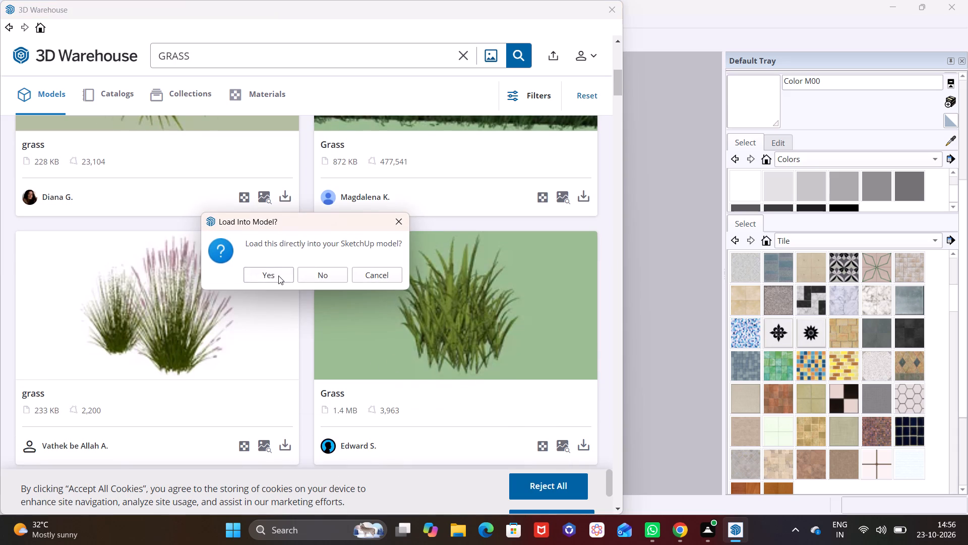
{"action": "left_click", "coordinate": [278, 276]}
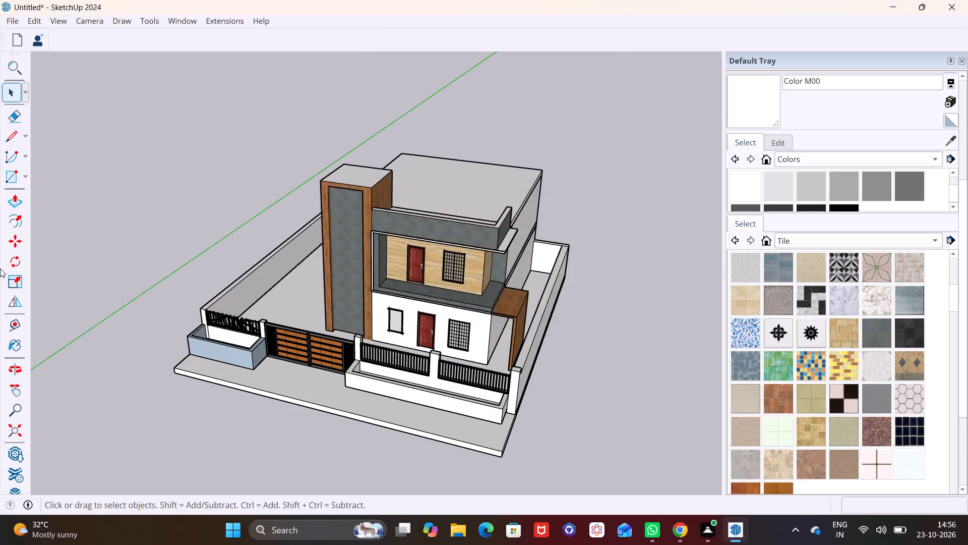
{"action": "left_click", "coordinate": [608, 295]}
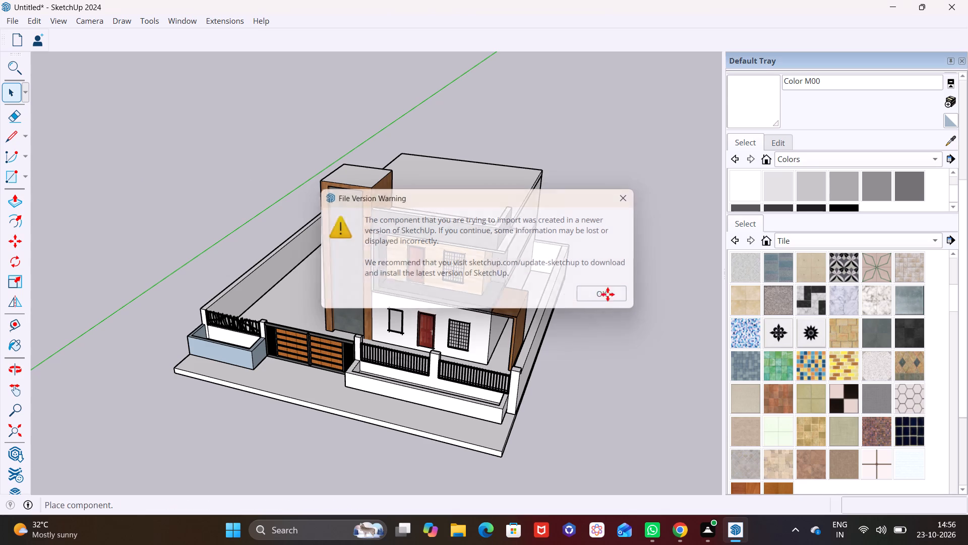
{"action": "middle_click_drag", "start_coordinate": [269, 387], "coordinate": [270, 324]}
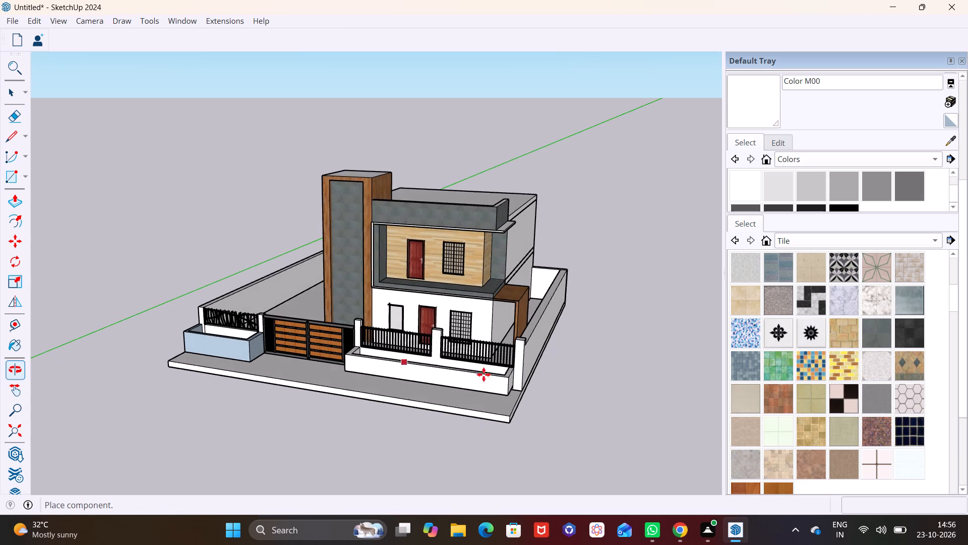
{"action": "scroll", "coordinate": [490, 374], "scroll_direction": "up", "scroll_amount": 2}
{"action": "scroll", "coordinate": [425, 370], "scroll_direction": "up", "scroll_amount": 5}
{"action": "scroll", "coordinate": [354, 360], "scroll_direction": "down", "scroll_amount": 7}
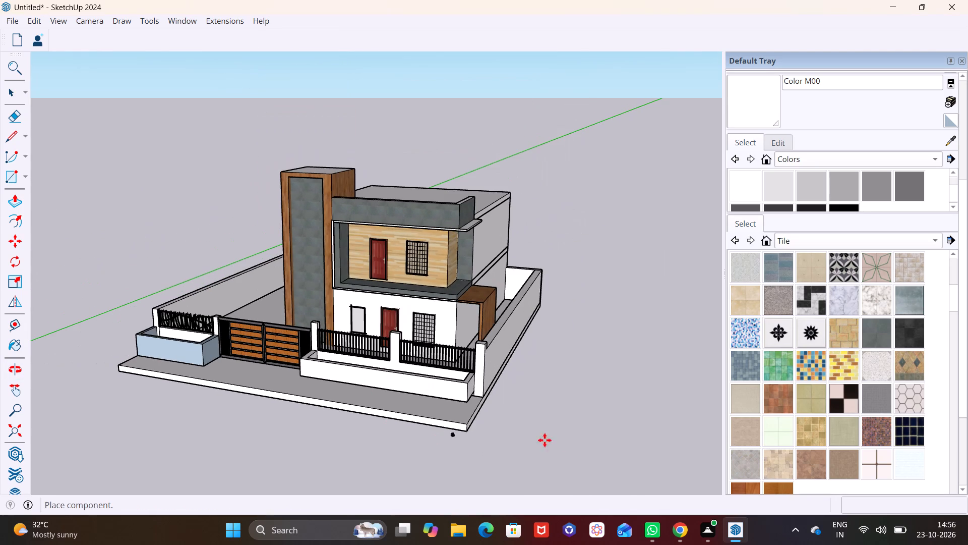
{"action": "middle_click_drag", "start_coordinate": [564, 433], "coordinate": [416, 543]}
{"action": "scroll", "coordinate": [416, 438], "scroll_direction": "down", "scroll_amount": 3}
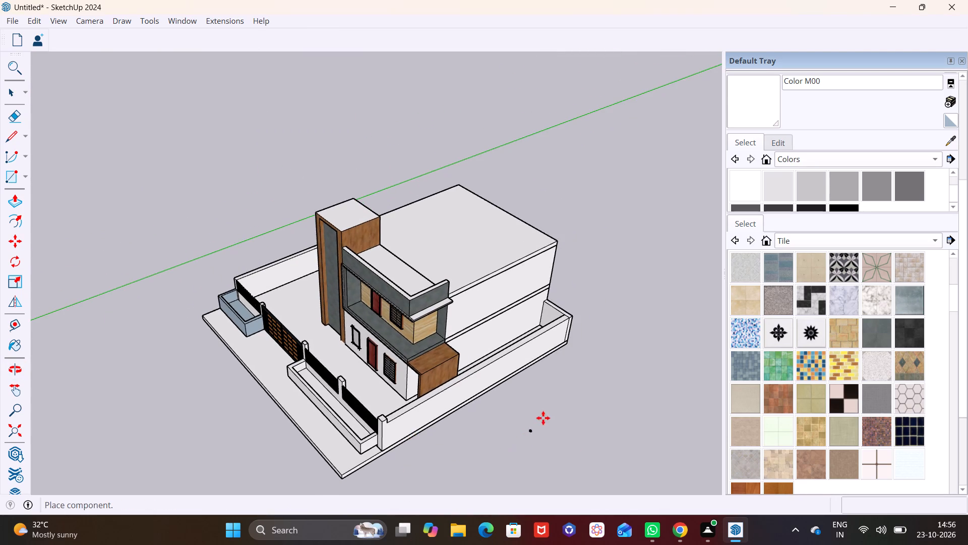
{"action": "middle_click_drag", "start_coordinate": [555, 408], "coordinate": [652, 390]}
{"action": "scroll", "coordinate": [384, 438], "scroll_direction": "down", "scroll_amount": 7}
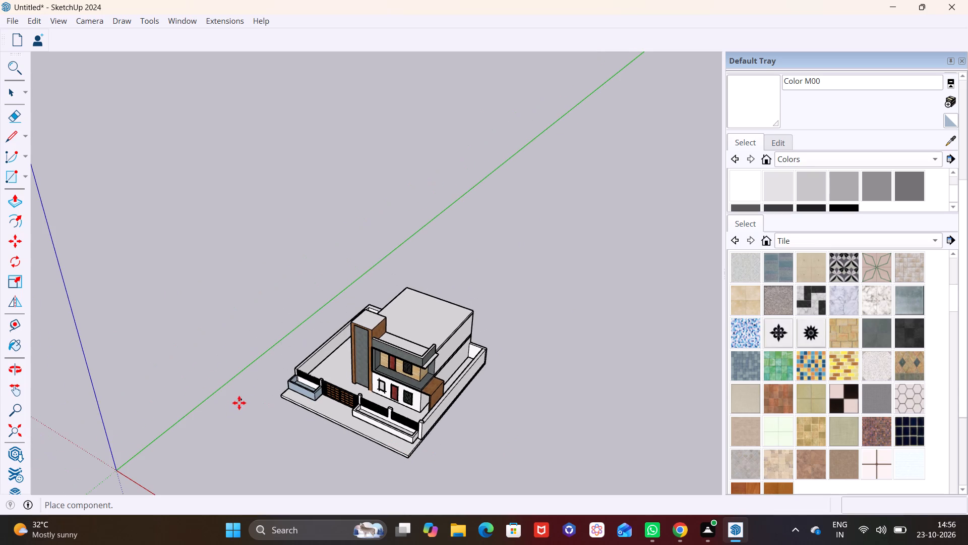
{"action": "left_click", "coordinate": [235, 409]}
{"action": "scroll", "coordinate": [241, 413], "scroll_direction": "up", "scroll_amount": 16}
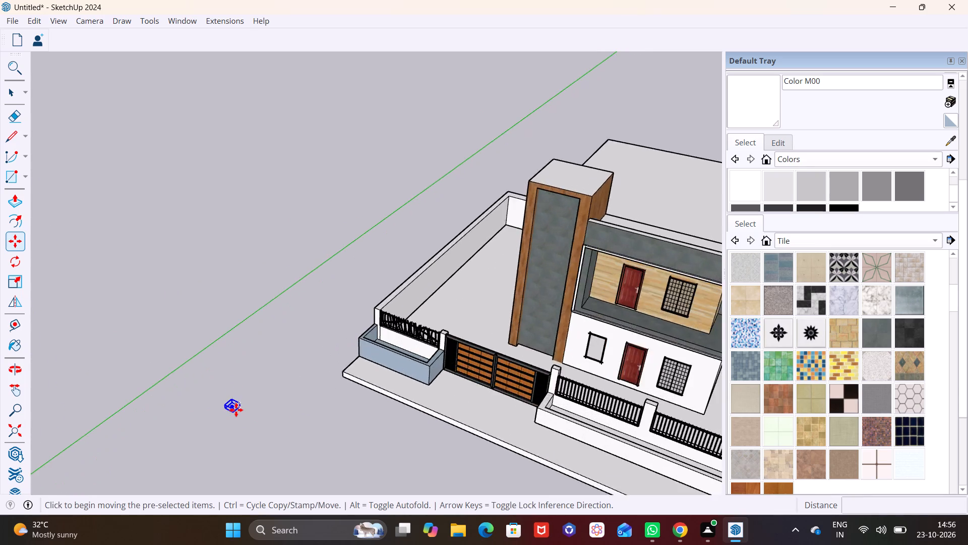
{"action": "scroll", "coordinate": [236, 410], "scroll_direction": "up", "scroll_amount": 12}
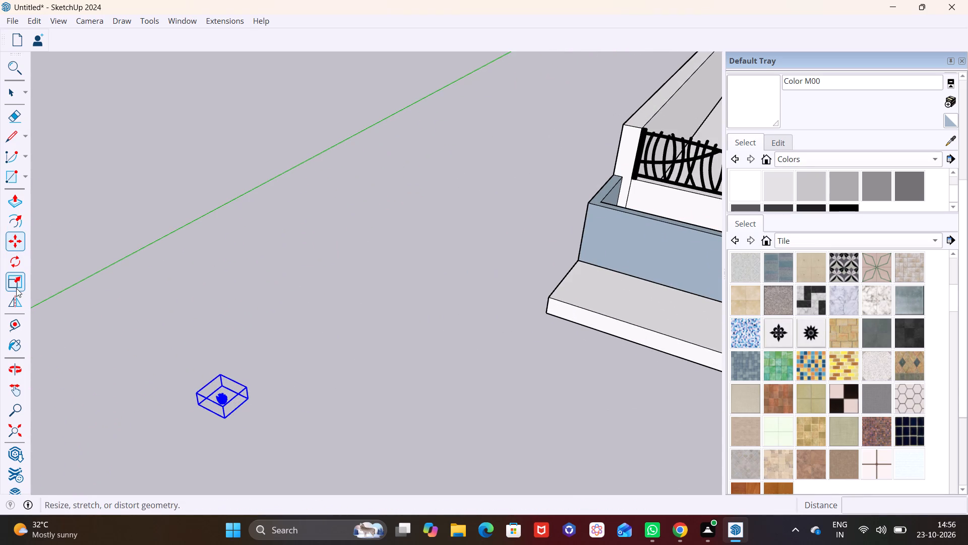
Scale the grass clump up uniformly to more than four times its size.
{"action": "left_click", "coordinate": [16, 288]}
{"action": "left_click", "coordinate": [247, 384]}
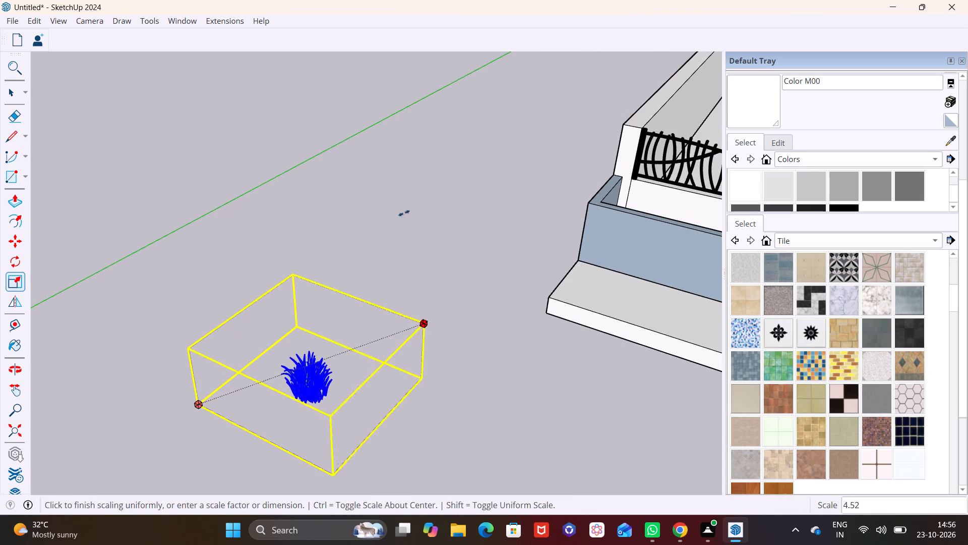
{"action": "left_click", "coordinate": [443, 197]}
{"action": "key", "text": "space"}
{"action": "left_click", "coordinate": [506, 447]}
Move the grass clump into the long white planter box, at the end beside the gate pillar.
{"action": "scroll", "coordinate": [329, 443], "scroll_direction": "down", "scroll_amount": 5}
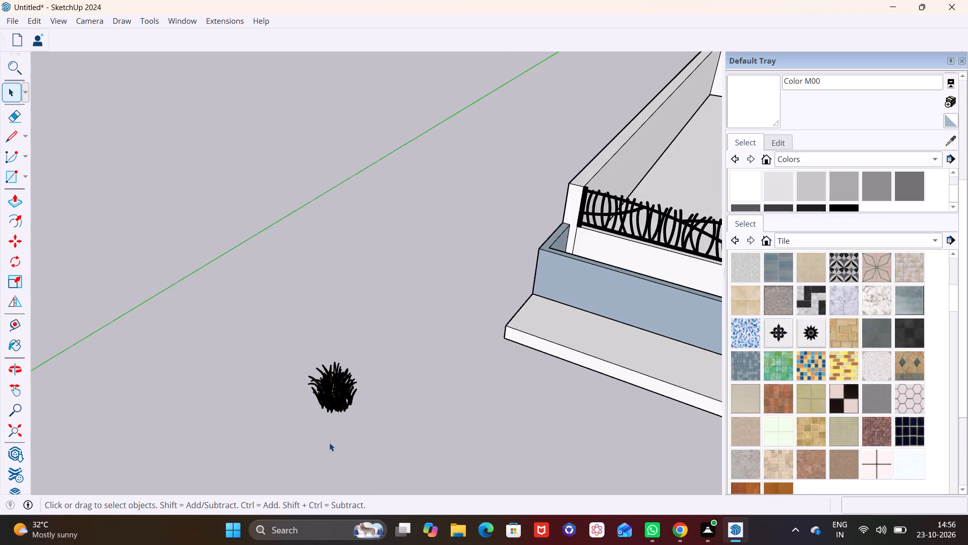
{"action": "scroll", "coordinate": [329, 443], "scroll_direction": "down", "scroll_amount": 2}
{"action": "middle_click_drag", "start_coordinate": [372, 422], "coordinate": [183, 355], "text": "shift"}
{"action": "left_click", "coordinate": [175, 345]}
{"action": "key", "text": "m"}
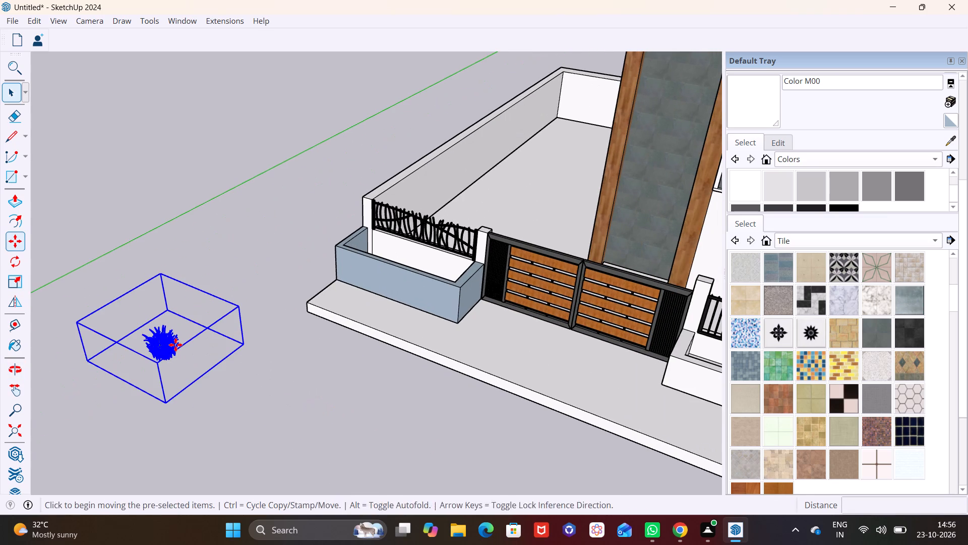
{"action": "left_click", "coordinate": [174, 348]}
{"action": "scroll", "coordinate": [373, 334], "scroll_direction": "down", "scroll_amount": 3}
{"action": "middle_click_drag", "start_coordinate": [434, 350], "coordinate": [73, 361], "text": "shift"}
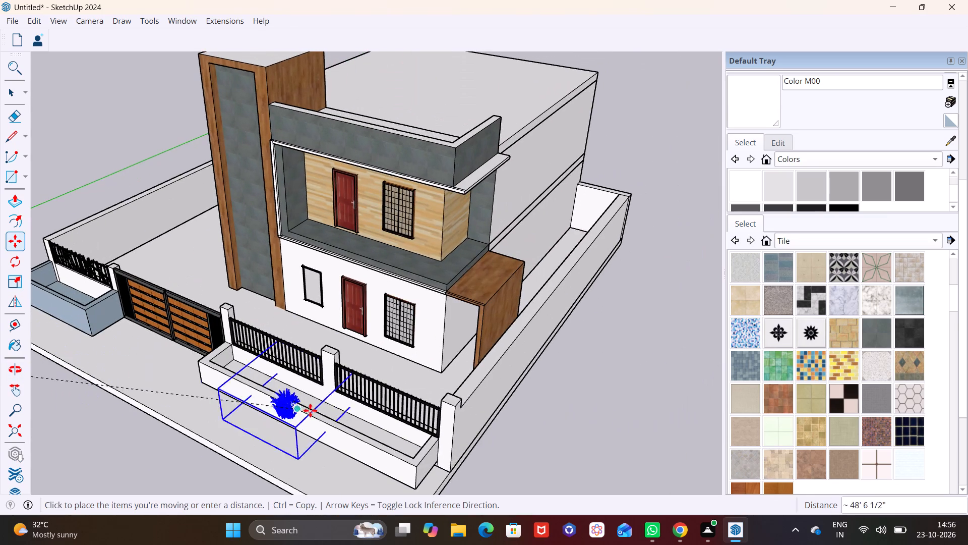
{"action": "scroll", "coordinate": [320, 401], "scroll_direction": "up", "scroll_amount": 7}
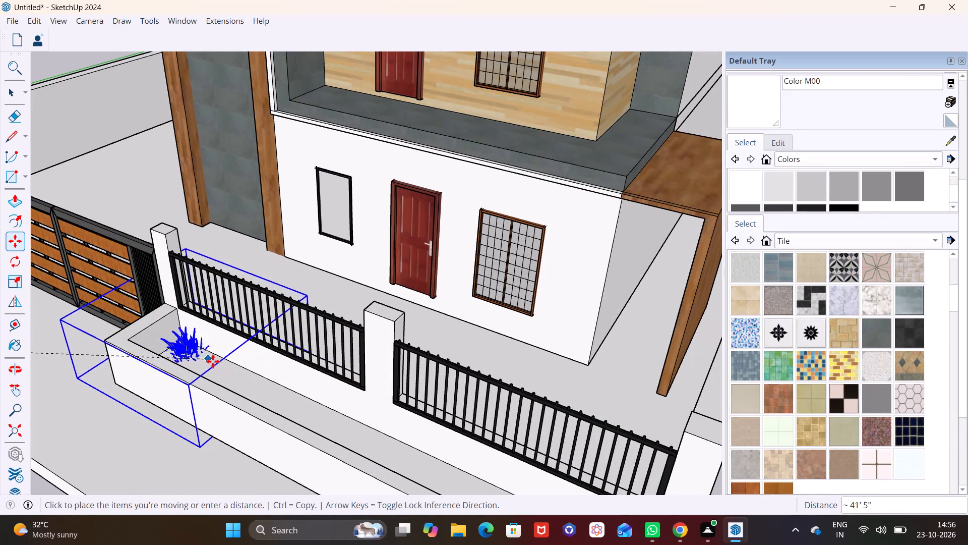
{"action": "left_click", "coordinate": [215, 363]}
{"action": "key", "text": "space"}
{"action": "left_click", "coordinate": [144, 441]}
Enlarge the grass clump in the planter uniformly by a scale factor of about 1.12.
{"action": "middle_click_drag", "start_coordinate": [181, 424], "coordinate": [376, 344]}
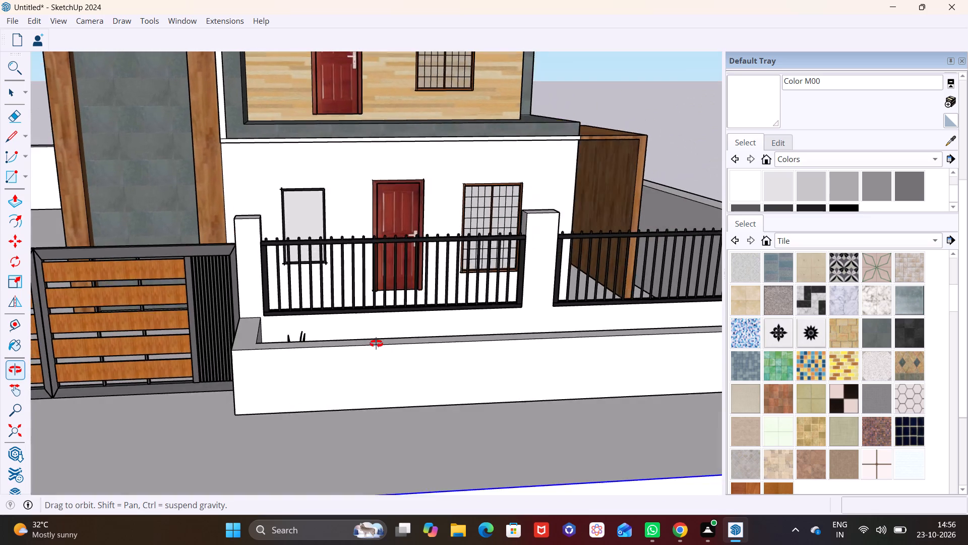
{"action": "middle_click_drag", "start_coordinate": [376, 344], "coordinate": [386, 401]}
{"action": "scroll", "coordinate": [320, 401], "scroll_direction": "up", "scroll_amount": 13}
{"action": "middle_click_drag", "start_coordinate": [295, 403], "coordinate": [247, 416]}
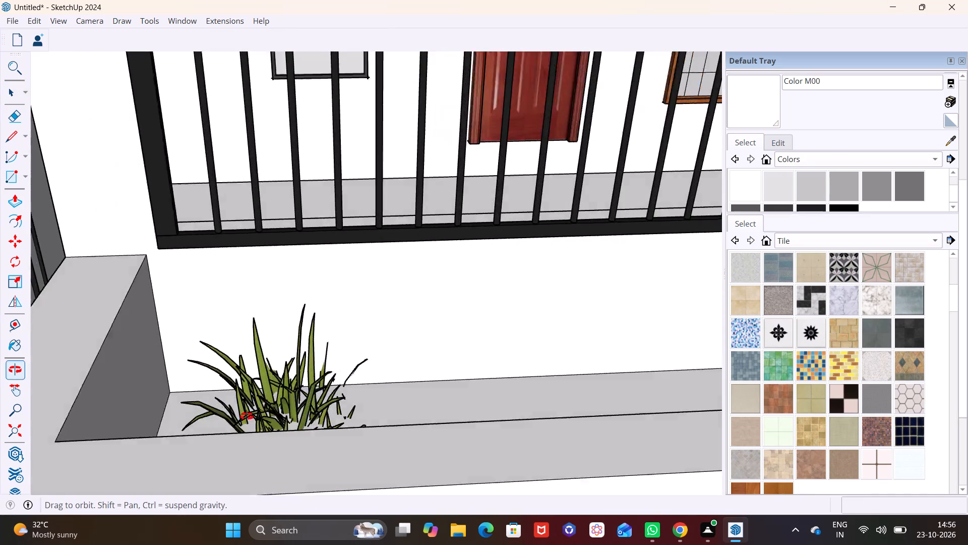
{"action": "middle_click_drag", "start_coordinate": [247, 416], "coordinate": [42, 433]}
{"action": "left_click", "coordinate": [254, 348]}
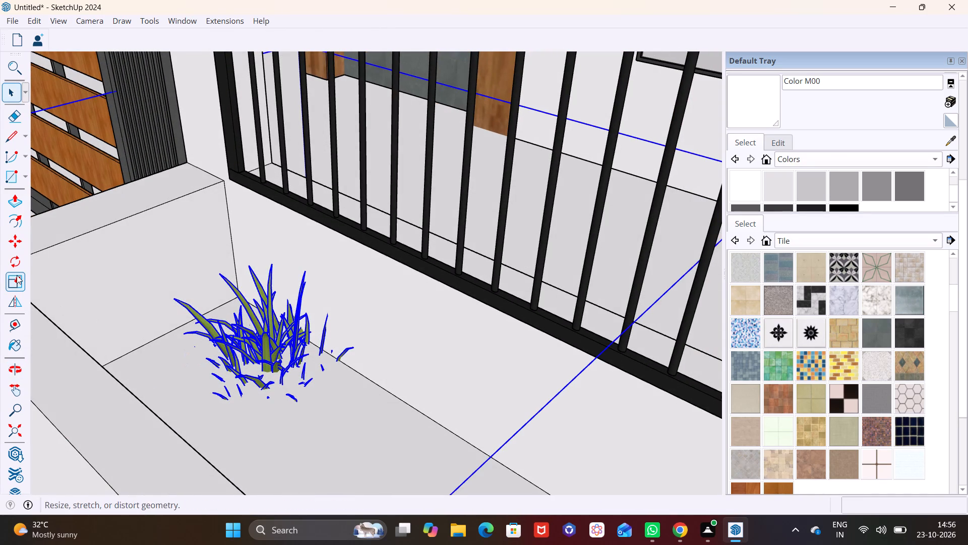
{"action": "left_click", "coordinate": [18, 277]}
{"action": "scroll", "coordinate": [340, 323], "scroll_direction": "down", "scroll_amount": 4}
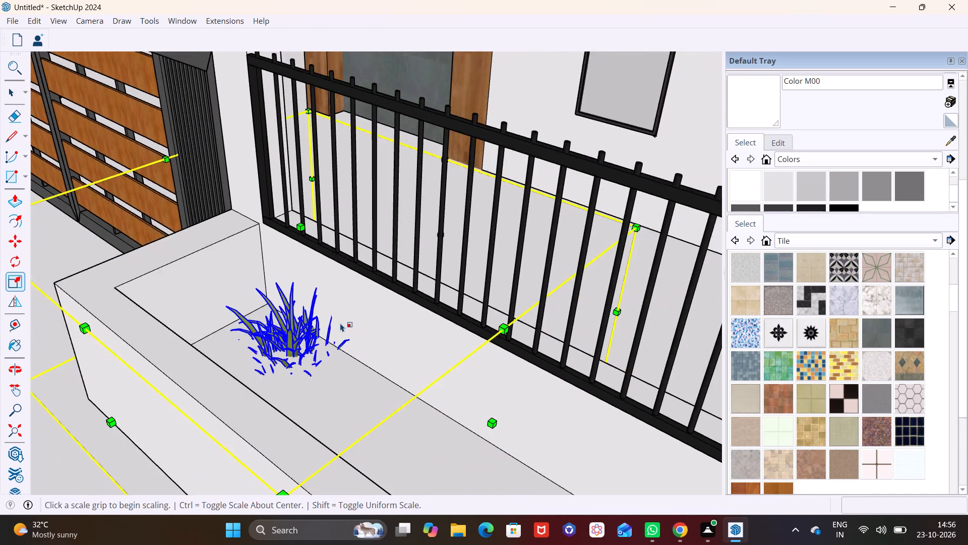
{"action": "scroll", "coordinate": [340, 323], "scroll_direction": "down", "scroll_amount": 6}
{"action": "left_click", "coordinate": [133, 273]}
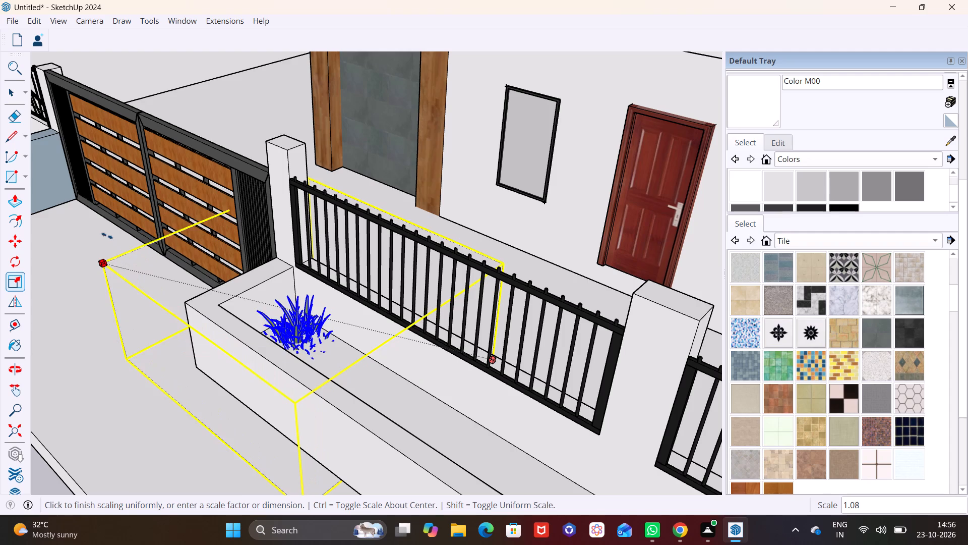
{"action": "left_click", "coordinate": [110, 177]}
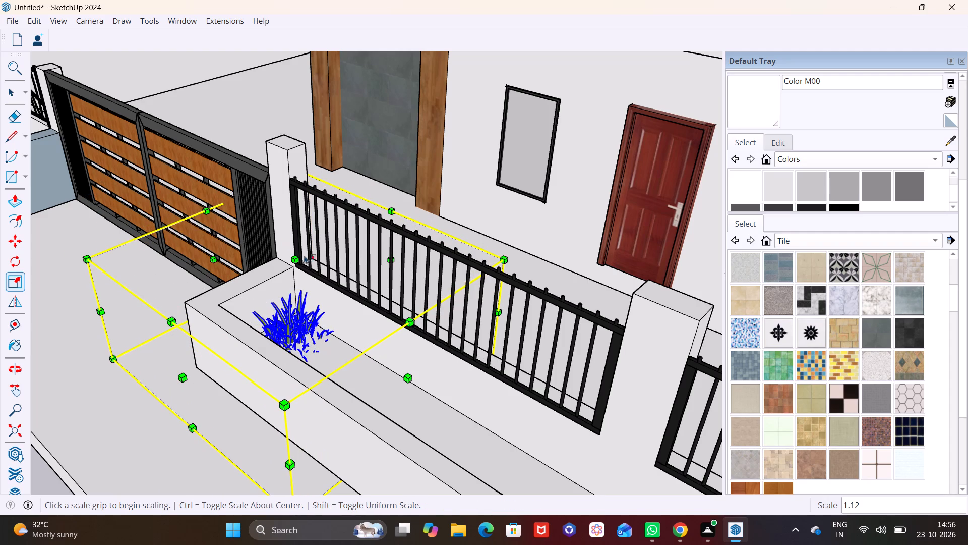
Stretch the grass clump taller along the blue axis by a scale factor of about 1.82.
{"action": "left_click", "coordinate": [295, 257]}
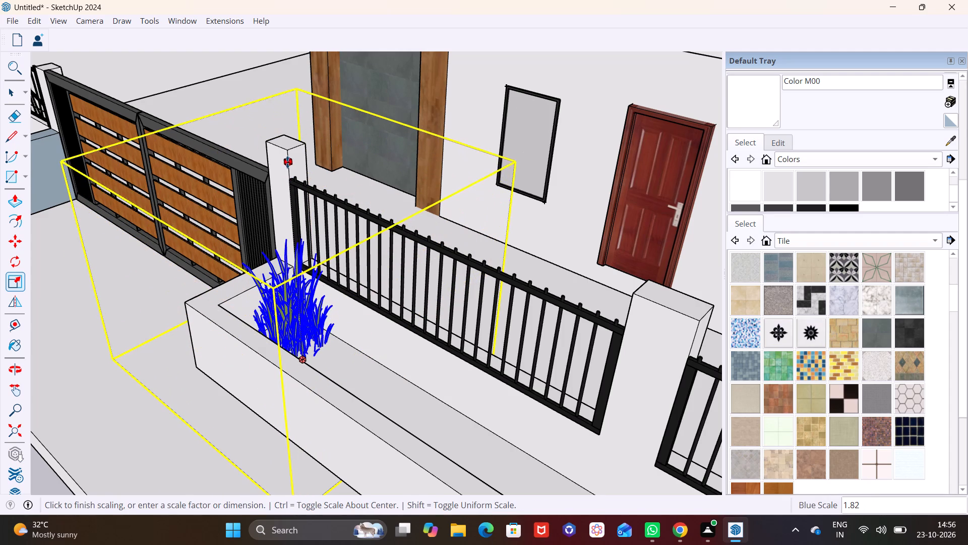
{"action": "left_click", "coordinate": [287, 162]}
{"action": "key", "text": "space"}
{"action": "key", "text": "space"}
{"action": "key", "text": "space"}
{"action": "key", "text": "space"}
{"action": "key", "text": "space"}
{"action": "key", "text": "space"}
{"action": "key", "text": "space"}
{"action": "key", "text": "space"}
{"action": "key", "text": "space"}
{"action": "key", "text": "space"}
{"action": "key", "text": "space"}
{"action": "key", "text": "space"}
{"action": "key", "text": "space"}
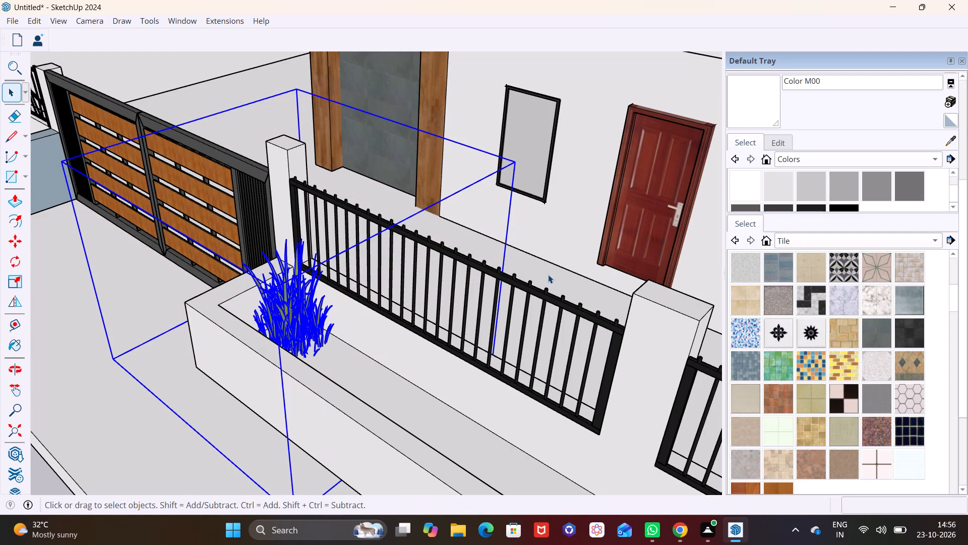
{"action": "left_click", "coordinate": [548, 275]}
Raise the grass clump vertically by more than 1' so it stands higher above the planter rim.
{"action": "middle_click_drag", "start_coordinate": [211, 281], "coordinate": [421, 264]}
{"action": "middle_click_drag", "start_coordinate": [419, 288], "coordinate": [395, 307], "text": "shift"}
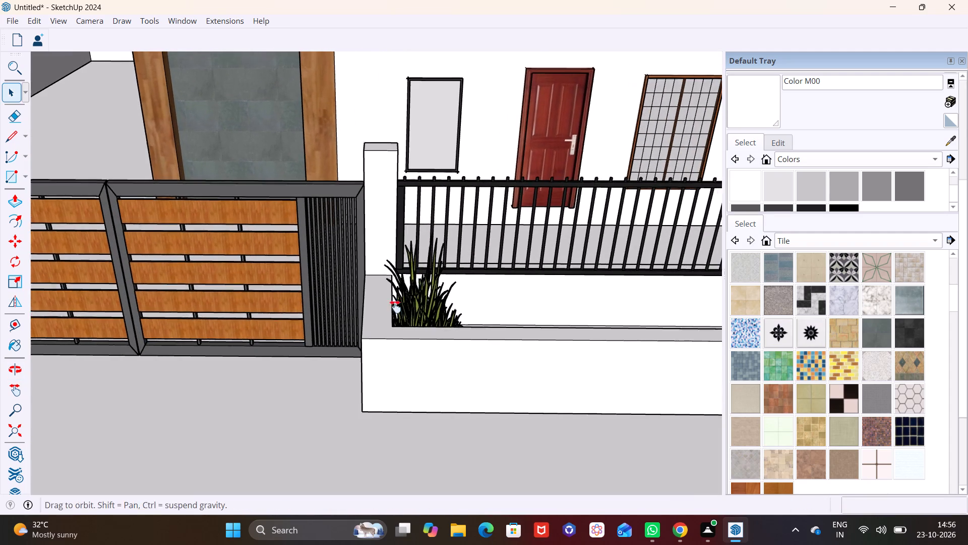
{"action": "middle_click_drag", "start_coordinate": [395, 307], "coordinate": [249, 388], "text": "shift"}
{"action": "middle_click_drag", "start_coordinate": [366, 438], "coordinate": [332, 384]}
{"action": "middle_click_drag", "start_coordinate": [212, 356], "coordinate": [149, 401]}
{"action": "scroll", "coordinate": [209, 396], "scroll_direction": "up", "scroll_amount": 4}
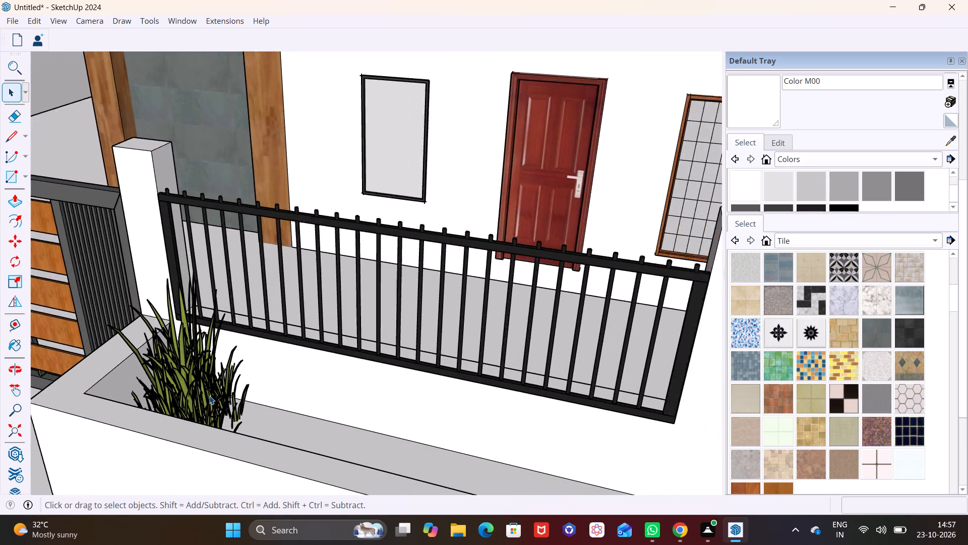
{"action": "scroll", "coordinate": [209, 396], "scroll_direction": "up", "scroll_amount": 1}
{"action": "middle_click_drag", "start_coordinate": [228, 398], "coordinate": [275, 297]}
{"action": "scroll", "coordinate": [232, 398], "scroll_direction": "up", "scroll_amount": 1}
{"action": "scroll", "coordinate": [227, 404], "scroll_direction": "down", "scroll_amount": 7}
{"action": "middle_click_drag", "start_coordinate": [247, 455], "coordinate": [312, 314]}
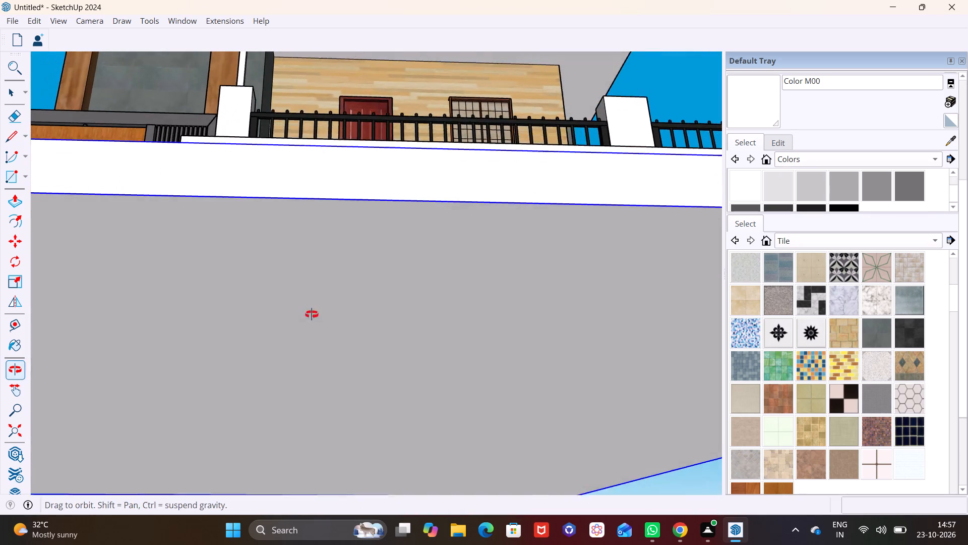
{"action": "middle_click_drag", "start_coordinate": [312, 314], "coordinate": [202, 464]}
{"action": "scroll", "coordinate": [222, 326], "scroll_direction": "down", "scroll_amount": 1}
{"action": "left_click", "coordinate": [185, 323]}
{"action": "middle_click_drag", "start_coordinate": [218, 336], "coordinate": [248, 360]}
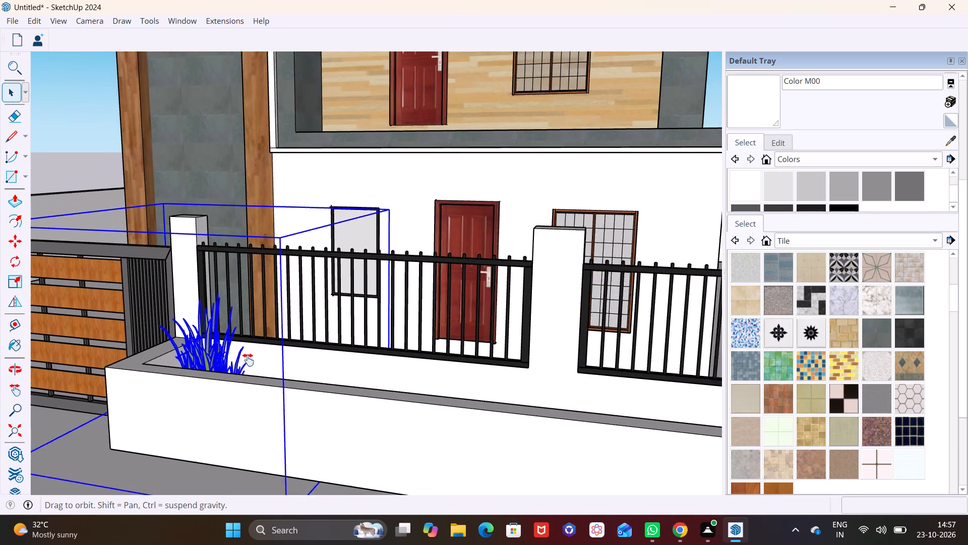
{"action": "middle_click_drag", "start_coordinate": [248, 360], "coordinate": [295, 372]}
{"action": "key", "text": "m"}
{"action": "left_click", "coordinate": [251, 427]}
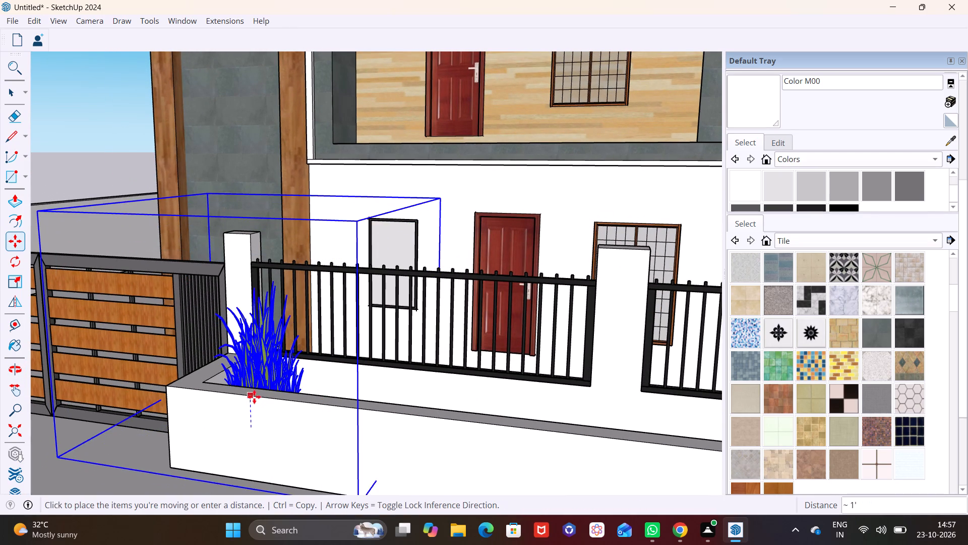
{"action": "left_click", "coordinate": [251, 375]}
{"action": "key", "text": "space"}
{"action": "left_click", "coordinate": [409, 395]}
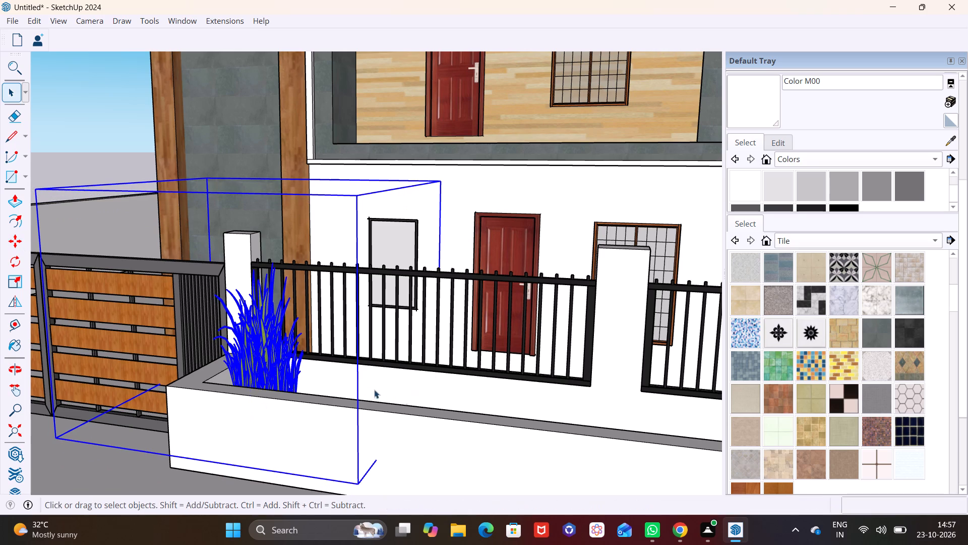
Copy the grass clump along the planter, 2' 4 5/8" away from the original and farther from the gate.
{"action": "middle_click_drag", "start_coordinate": [335, 396], "coordinate": [436, 375]}
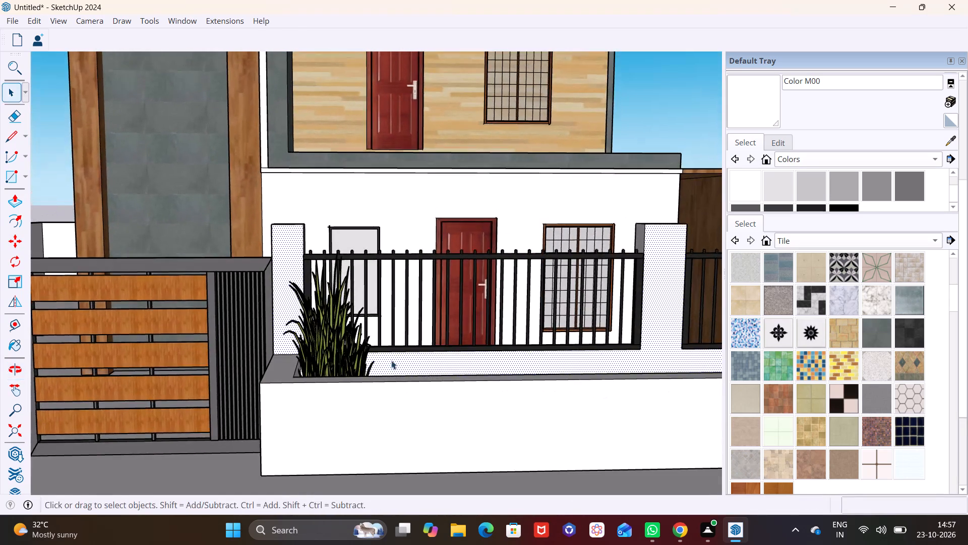
{"action": "scroll", "coordinate": [358, 359], "scroll_direction": "down", "scroll_amount": 11}
{"action": "middle_click_drag", "start_coordinate": [354, 387], "coordinate": [273, 427], "text": "shift"}
{"action": "scroll", "coordinate": [258, 380], "scroll_direction": "up", "scroll_amount": 5}
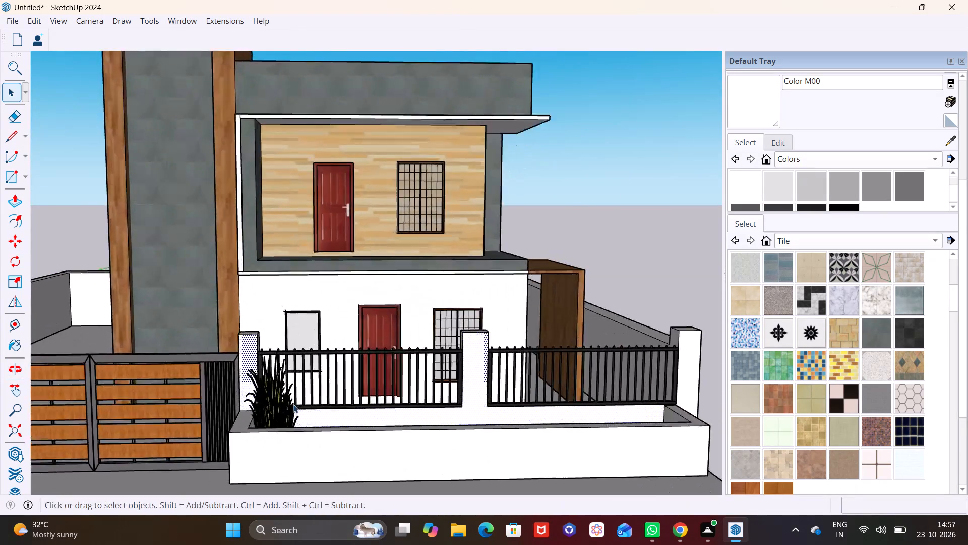
{"action": "scroll", "coordinate": [293, 404], "scroll_direction": "up", "scroll_amount": 2}
{"action": "middle_click_drag", "start_coordinate": [294, 405], "coordinate": [259, 411], "text": "shift"}
{"action": "left_click", "coordinate": [239, 423]}
{"action": "key", "text": "m"}
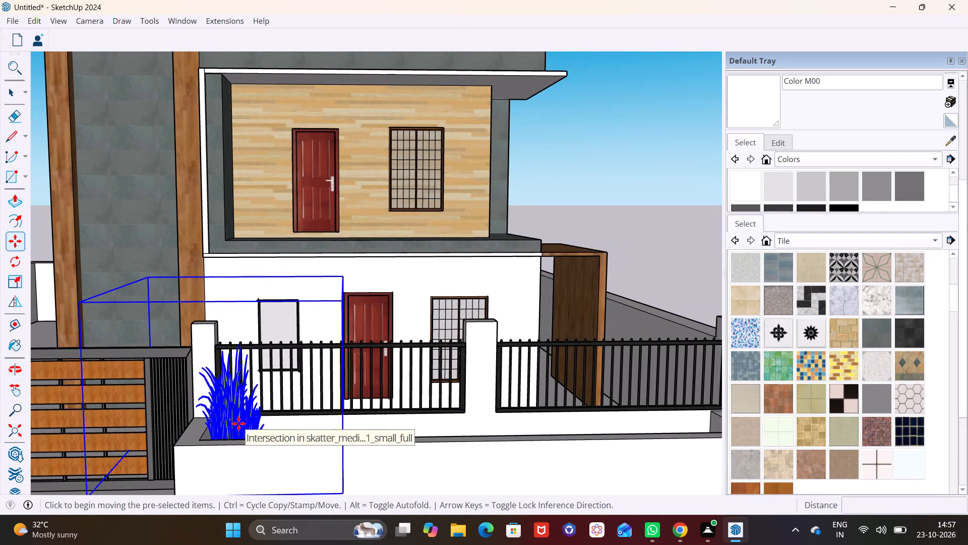
{"action": "left_click", "coordinate": [238, 423]}
{"action": "left_click", "coordinate": [290, 422]}
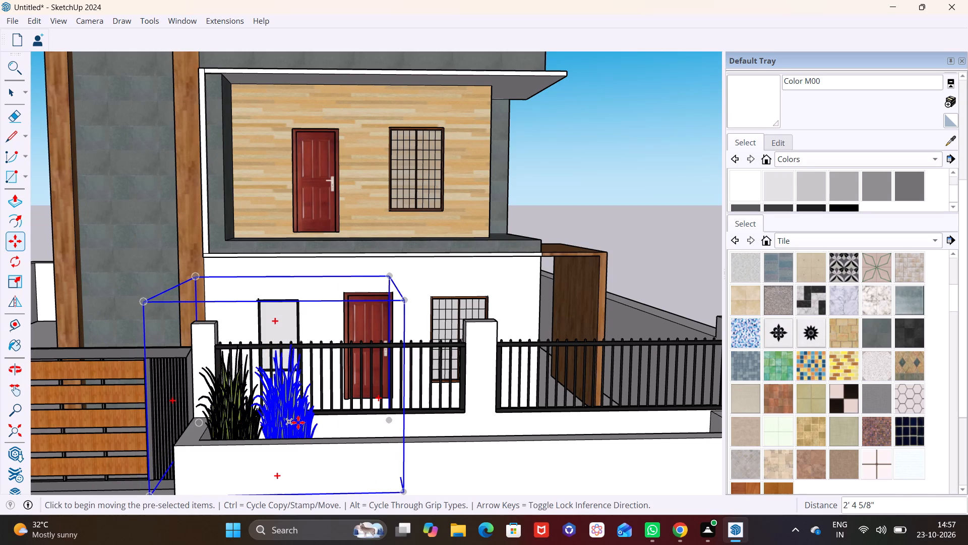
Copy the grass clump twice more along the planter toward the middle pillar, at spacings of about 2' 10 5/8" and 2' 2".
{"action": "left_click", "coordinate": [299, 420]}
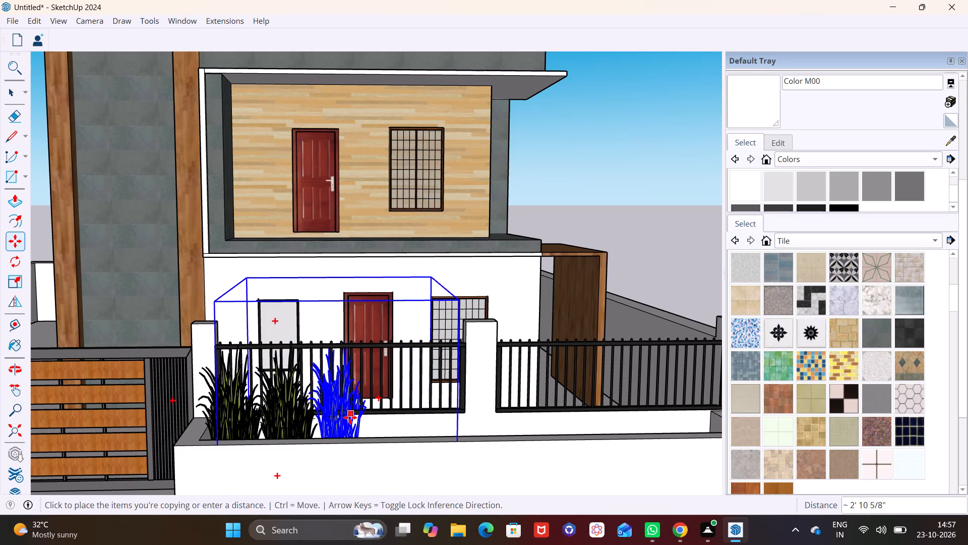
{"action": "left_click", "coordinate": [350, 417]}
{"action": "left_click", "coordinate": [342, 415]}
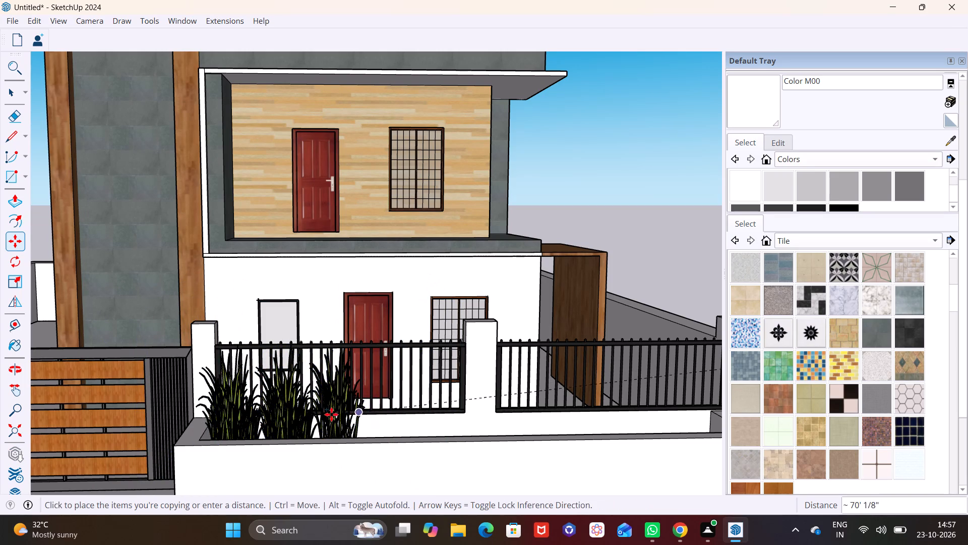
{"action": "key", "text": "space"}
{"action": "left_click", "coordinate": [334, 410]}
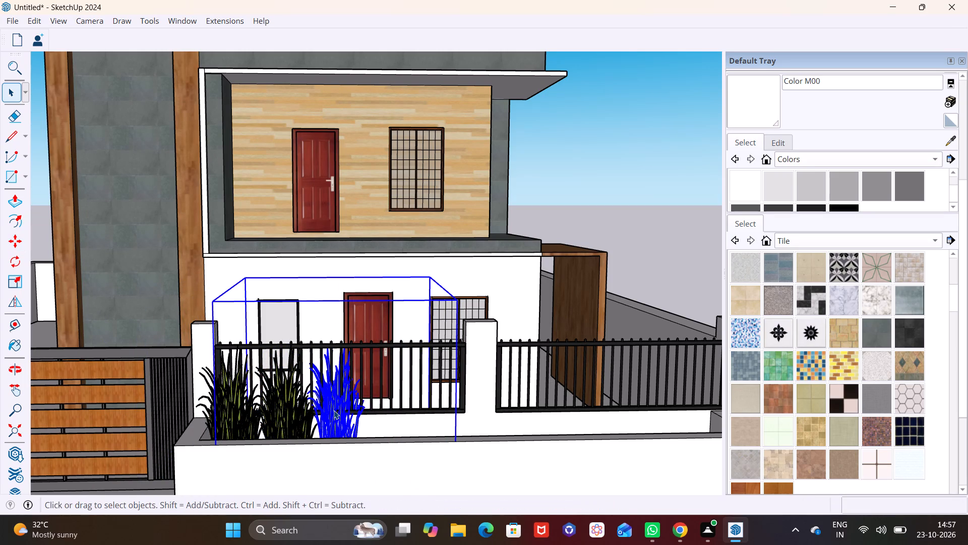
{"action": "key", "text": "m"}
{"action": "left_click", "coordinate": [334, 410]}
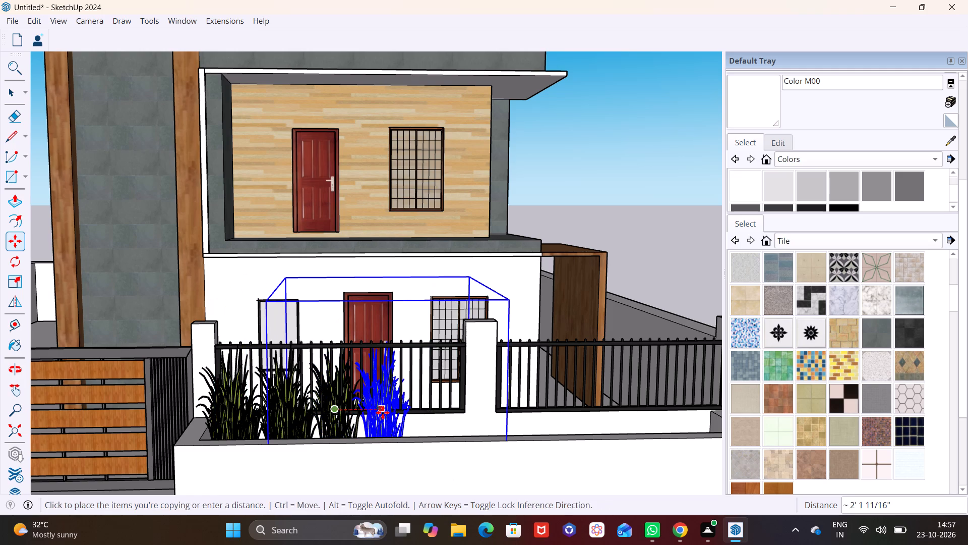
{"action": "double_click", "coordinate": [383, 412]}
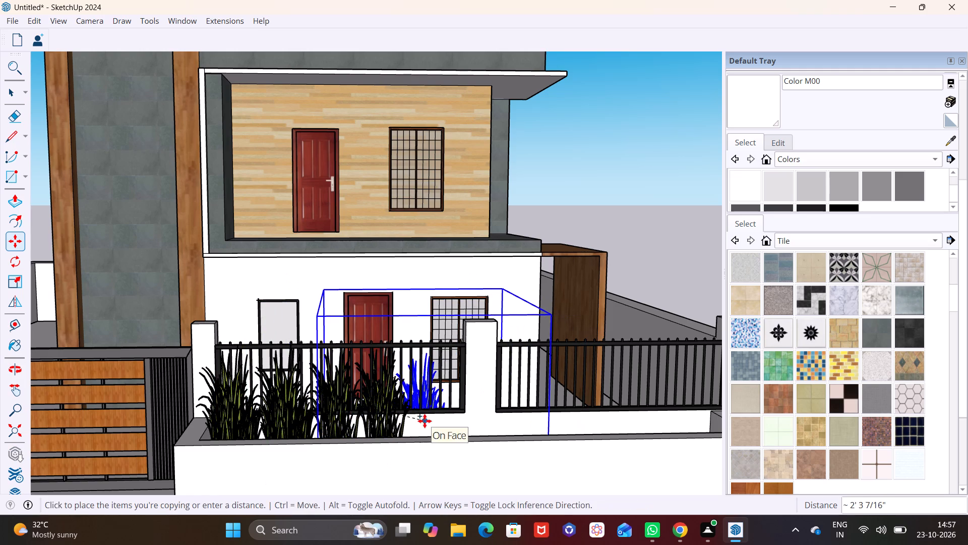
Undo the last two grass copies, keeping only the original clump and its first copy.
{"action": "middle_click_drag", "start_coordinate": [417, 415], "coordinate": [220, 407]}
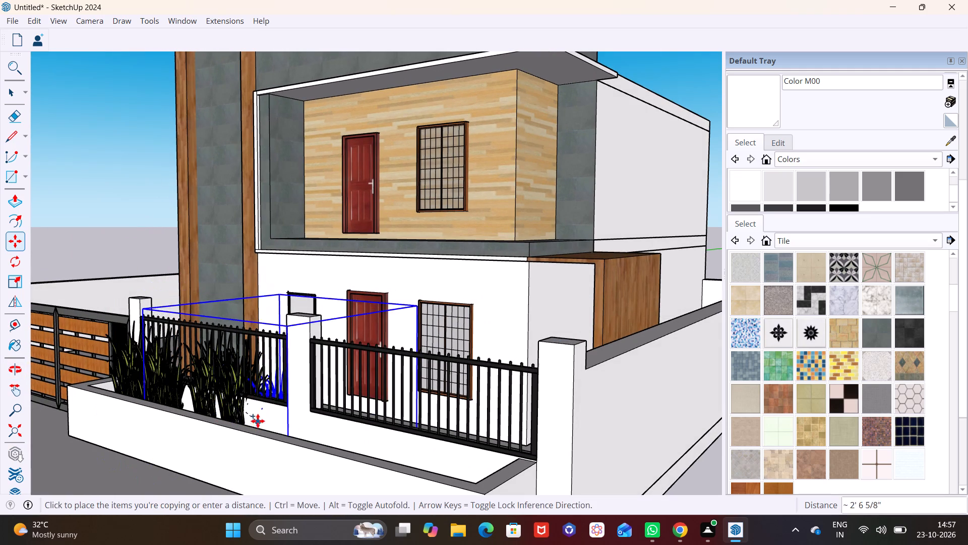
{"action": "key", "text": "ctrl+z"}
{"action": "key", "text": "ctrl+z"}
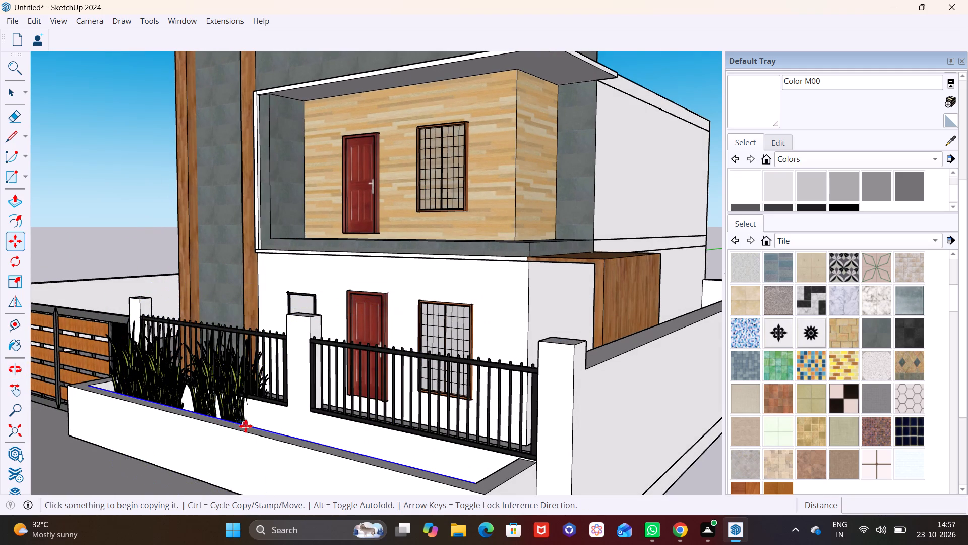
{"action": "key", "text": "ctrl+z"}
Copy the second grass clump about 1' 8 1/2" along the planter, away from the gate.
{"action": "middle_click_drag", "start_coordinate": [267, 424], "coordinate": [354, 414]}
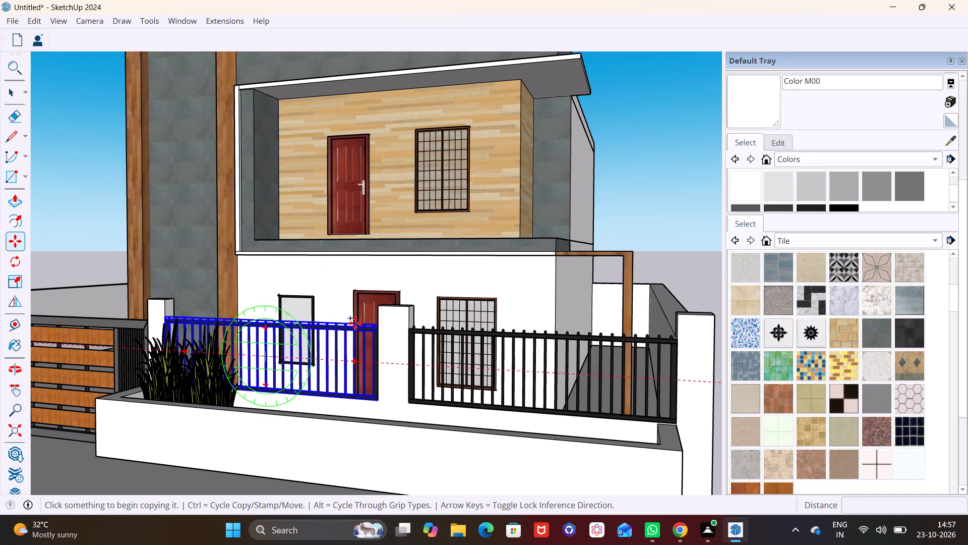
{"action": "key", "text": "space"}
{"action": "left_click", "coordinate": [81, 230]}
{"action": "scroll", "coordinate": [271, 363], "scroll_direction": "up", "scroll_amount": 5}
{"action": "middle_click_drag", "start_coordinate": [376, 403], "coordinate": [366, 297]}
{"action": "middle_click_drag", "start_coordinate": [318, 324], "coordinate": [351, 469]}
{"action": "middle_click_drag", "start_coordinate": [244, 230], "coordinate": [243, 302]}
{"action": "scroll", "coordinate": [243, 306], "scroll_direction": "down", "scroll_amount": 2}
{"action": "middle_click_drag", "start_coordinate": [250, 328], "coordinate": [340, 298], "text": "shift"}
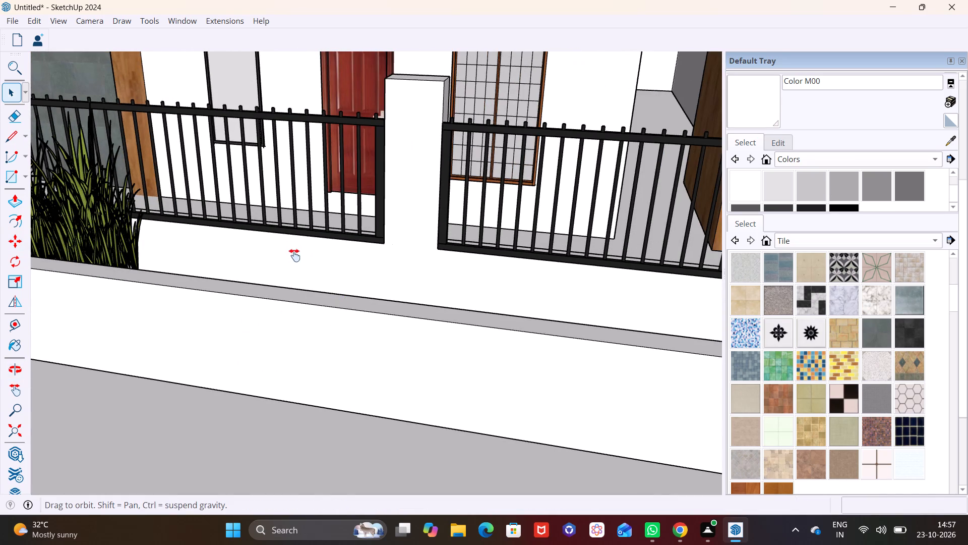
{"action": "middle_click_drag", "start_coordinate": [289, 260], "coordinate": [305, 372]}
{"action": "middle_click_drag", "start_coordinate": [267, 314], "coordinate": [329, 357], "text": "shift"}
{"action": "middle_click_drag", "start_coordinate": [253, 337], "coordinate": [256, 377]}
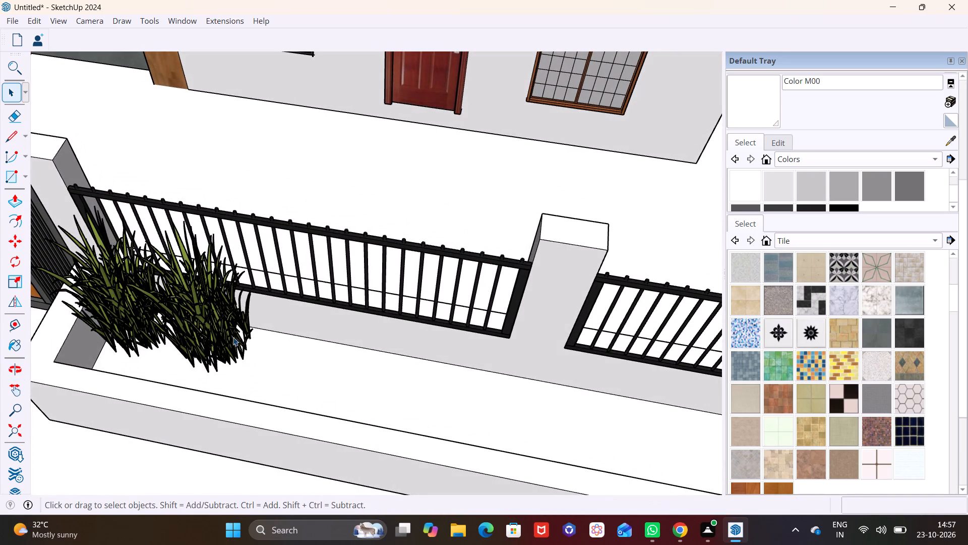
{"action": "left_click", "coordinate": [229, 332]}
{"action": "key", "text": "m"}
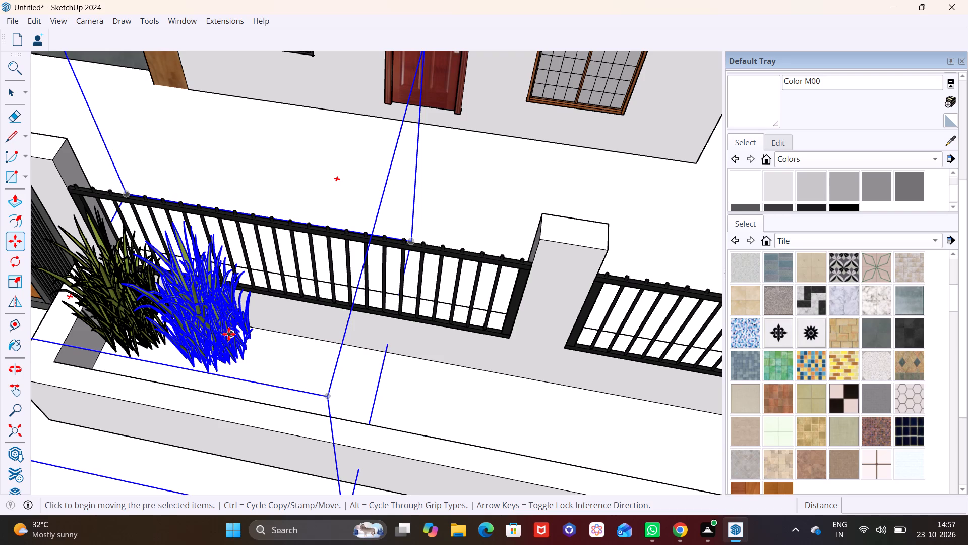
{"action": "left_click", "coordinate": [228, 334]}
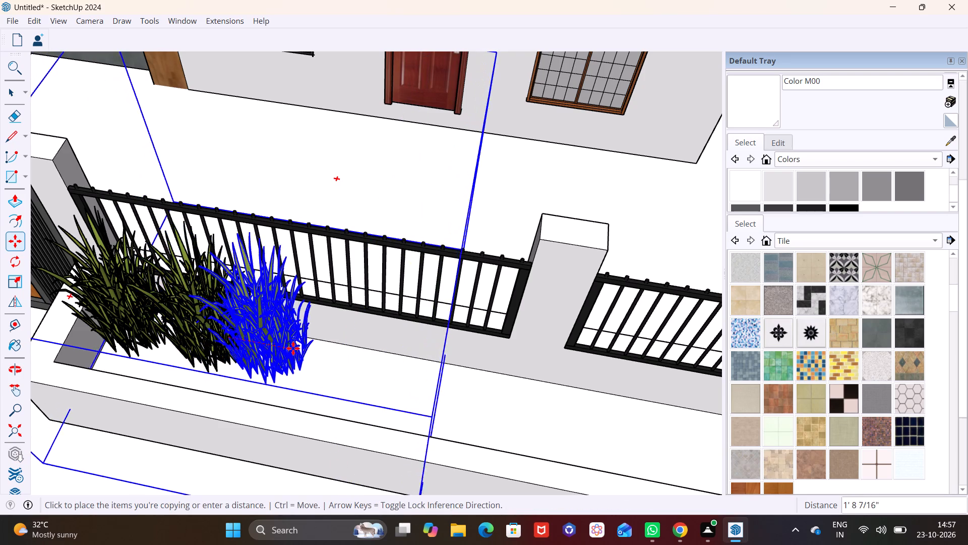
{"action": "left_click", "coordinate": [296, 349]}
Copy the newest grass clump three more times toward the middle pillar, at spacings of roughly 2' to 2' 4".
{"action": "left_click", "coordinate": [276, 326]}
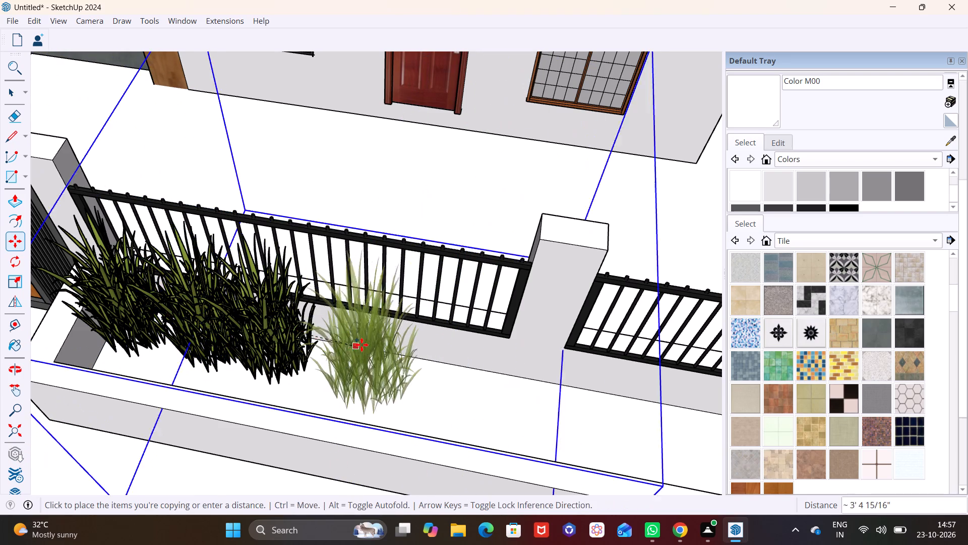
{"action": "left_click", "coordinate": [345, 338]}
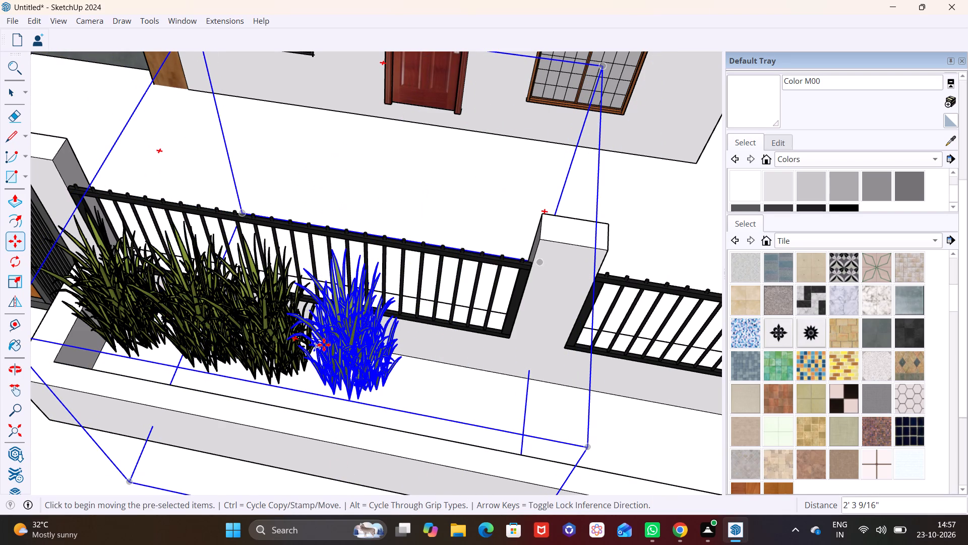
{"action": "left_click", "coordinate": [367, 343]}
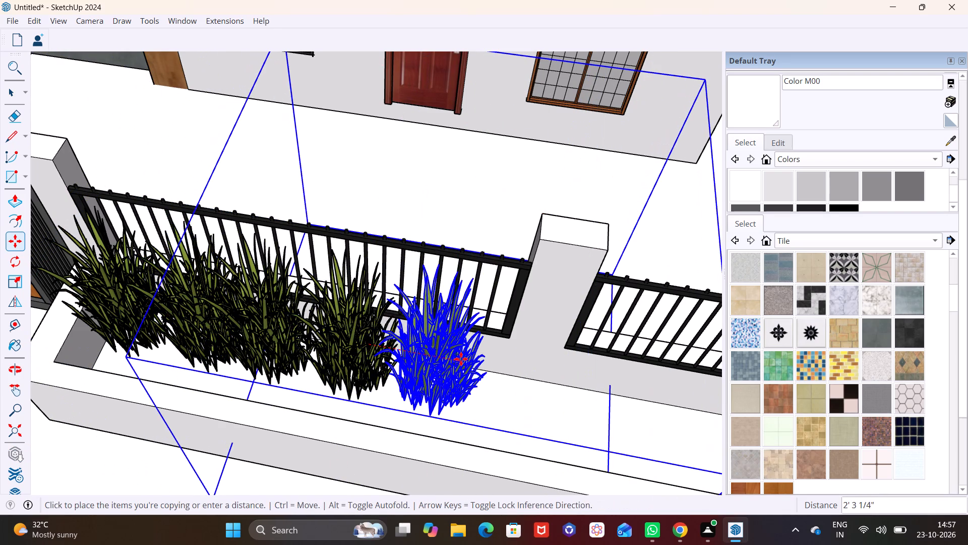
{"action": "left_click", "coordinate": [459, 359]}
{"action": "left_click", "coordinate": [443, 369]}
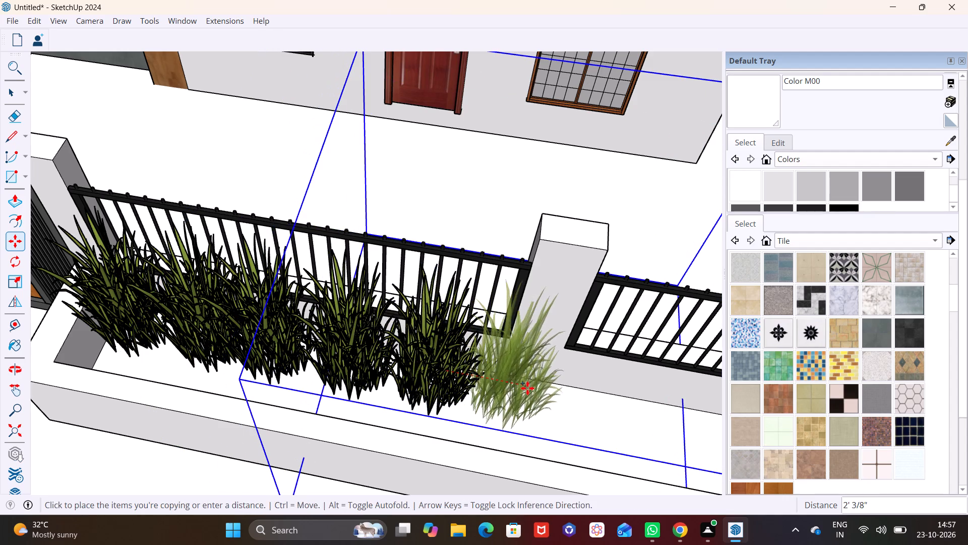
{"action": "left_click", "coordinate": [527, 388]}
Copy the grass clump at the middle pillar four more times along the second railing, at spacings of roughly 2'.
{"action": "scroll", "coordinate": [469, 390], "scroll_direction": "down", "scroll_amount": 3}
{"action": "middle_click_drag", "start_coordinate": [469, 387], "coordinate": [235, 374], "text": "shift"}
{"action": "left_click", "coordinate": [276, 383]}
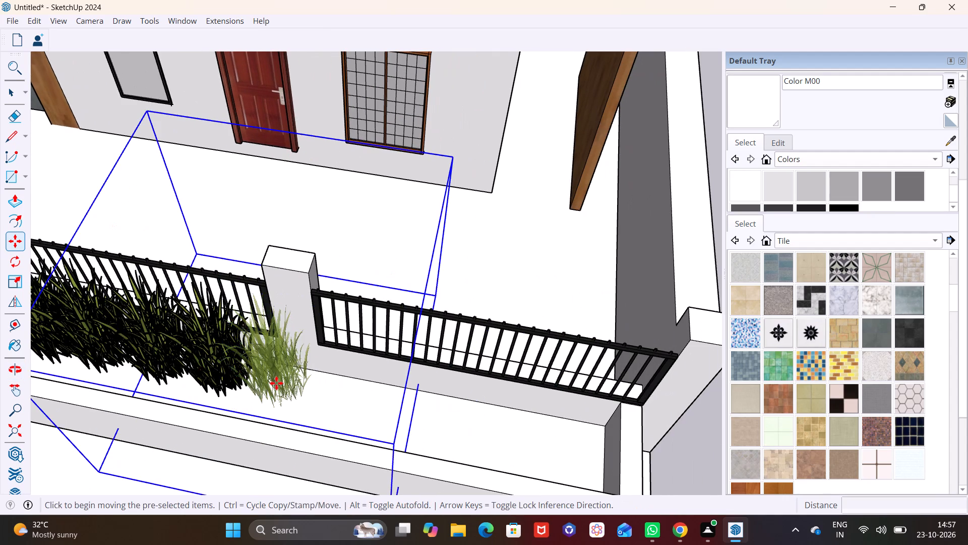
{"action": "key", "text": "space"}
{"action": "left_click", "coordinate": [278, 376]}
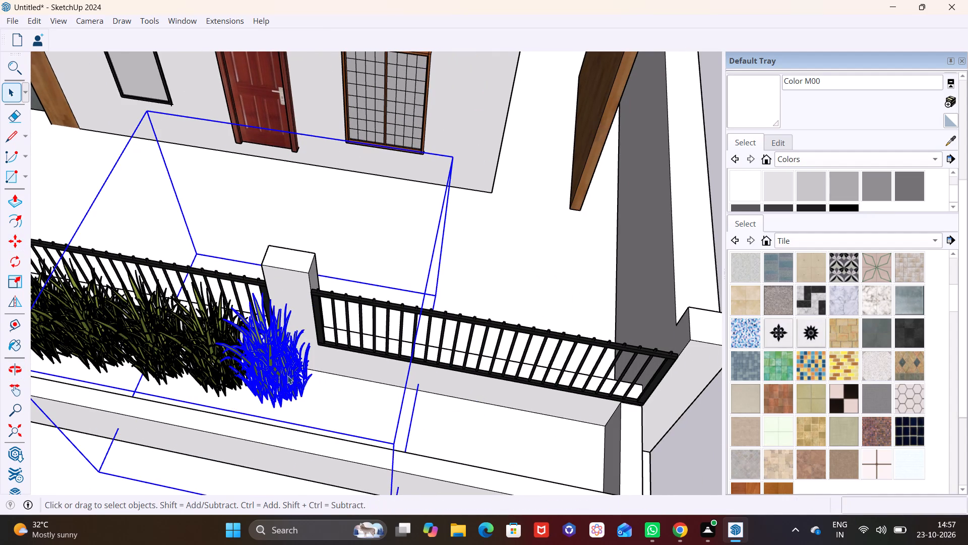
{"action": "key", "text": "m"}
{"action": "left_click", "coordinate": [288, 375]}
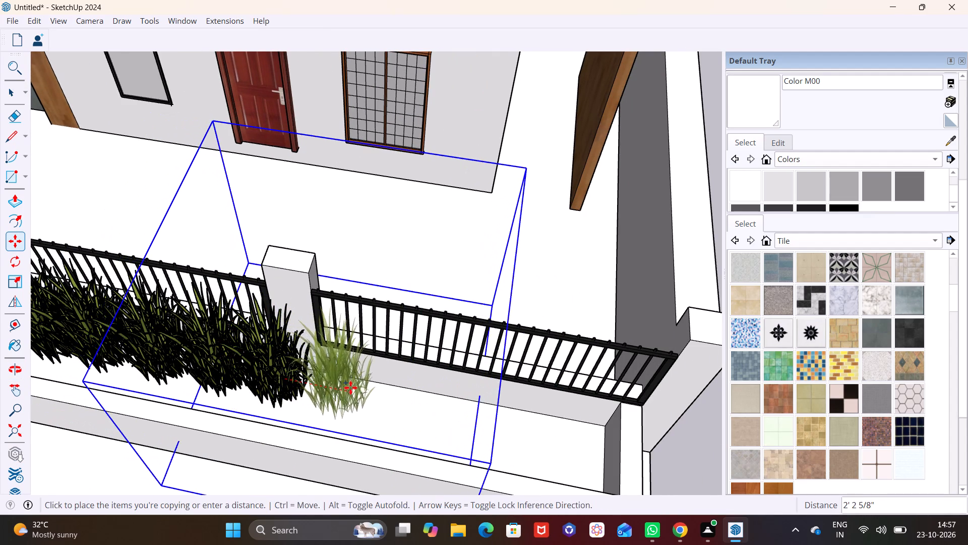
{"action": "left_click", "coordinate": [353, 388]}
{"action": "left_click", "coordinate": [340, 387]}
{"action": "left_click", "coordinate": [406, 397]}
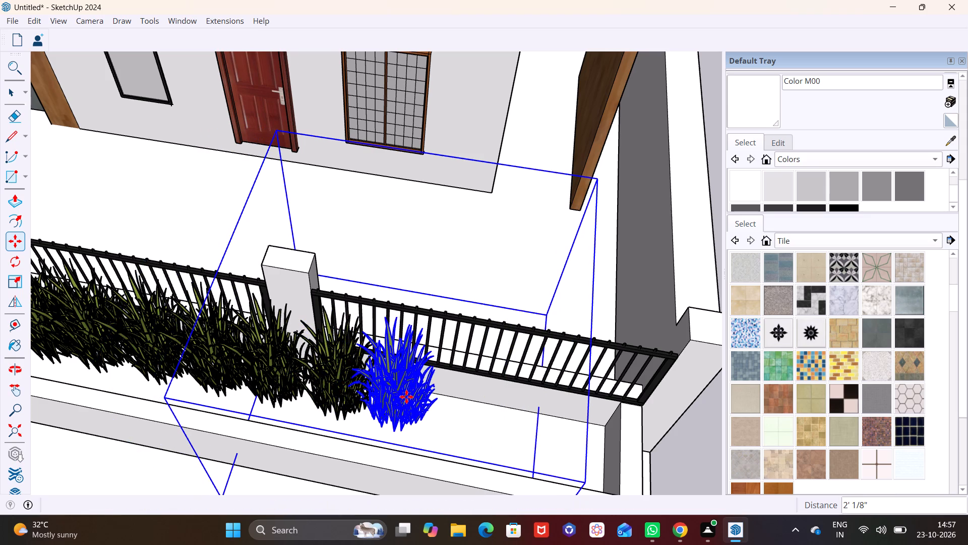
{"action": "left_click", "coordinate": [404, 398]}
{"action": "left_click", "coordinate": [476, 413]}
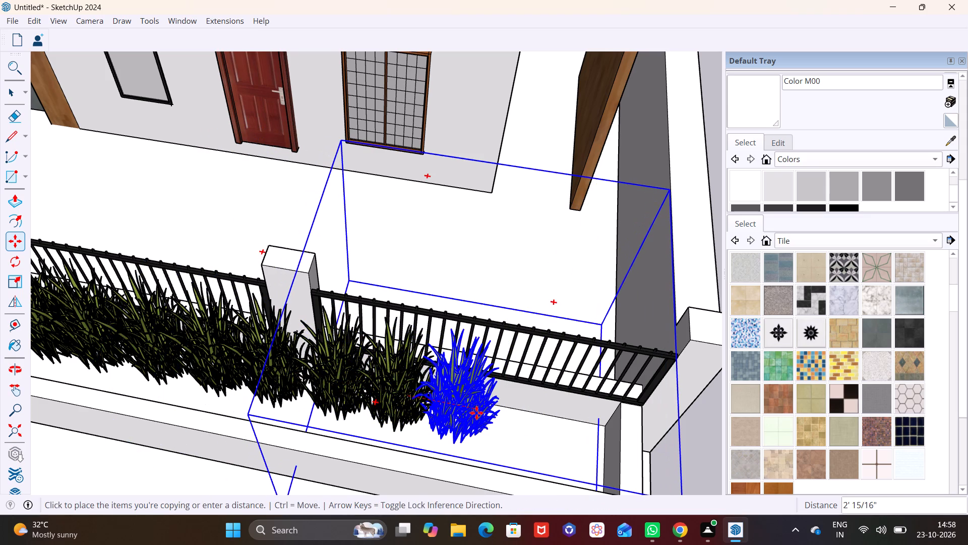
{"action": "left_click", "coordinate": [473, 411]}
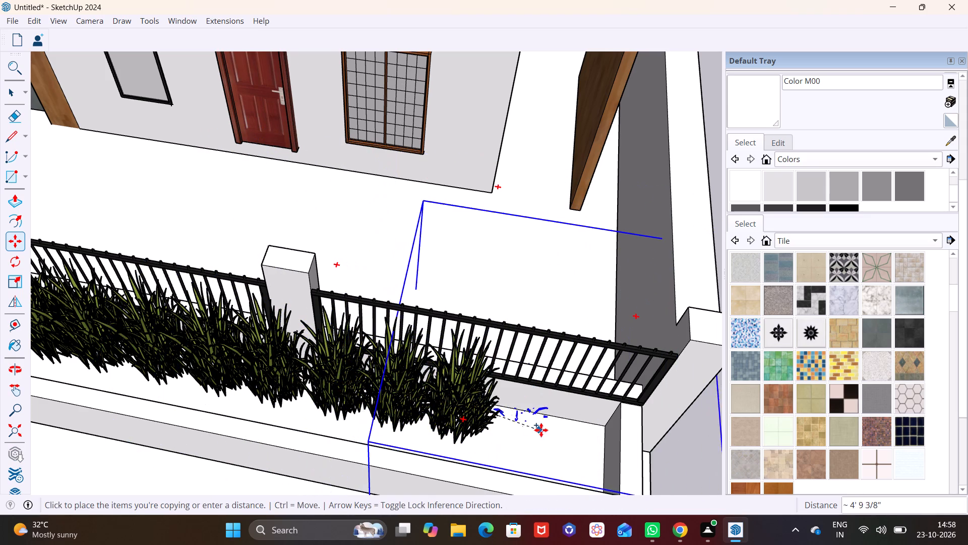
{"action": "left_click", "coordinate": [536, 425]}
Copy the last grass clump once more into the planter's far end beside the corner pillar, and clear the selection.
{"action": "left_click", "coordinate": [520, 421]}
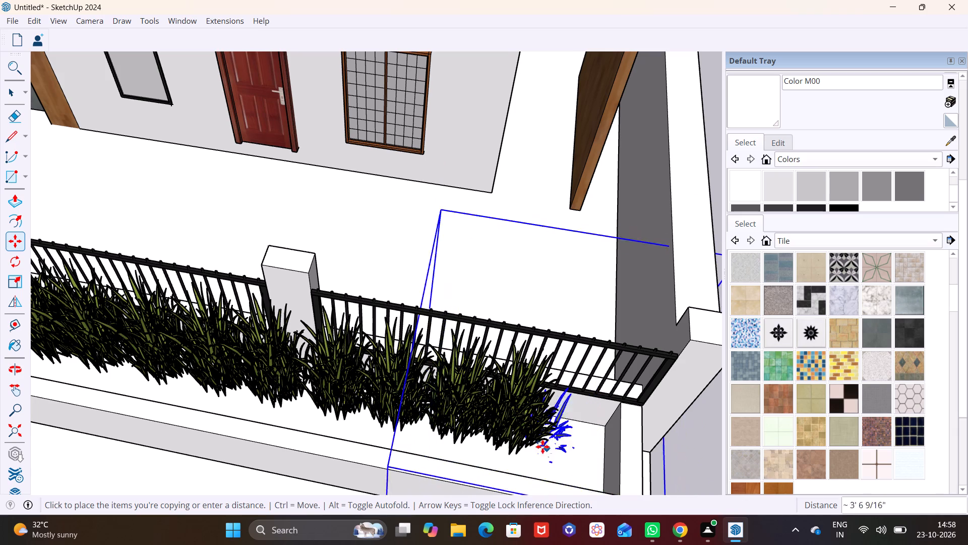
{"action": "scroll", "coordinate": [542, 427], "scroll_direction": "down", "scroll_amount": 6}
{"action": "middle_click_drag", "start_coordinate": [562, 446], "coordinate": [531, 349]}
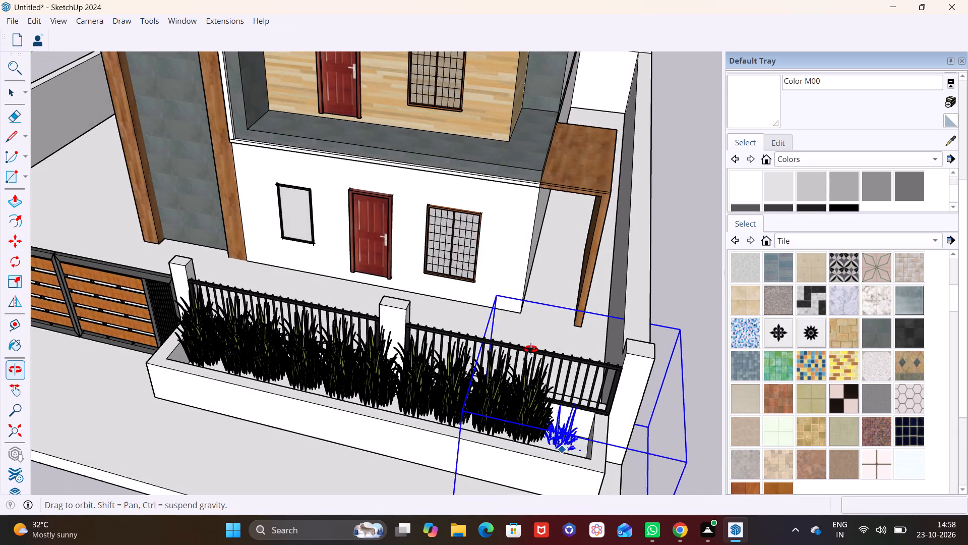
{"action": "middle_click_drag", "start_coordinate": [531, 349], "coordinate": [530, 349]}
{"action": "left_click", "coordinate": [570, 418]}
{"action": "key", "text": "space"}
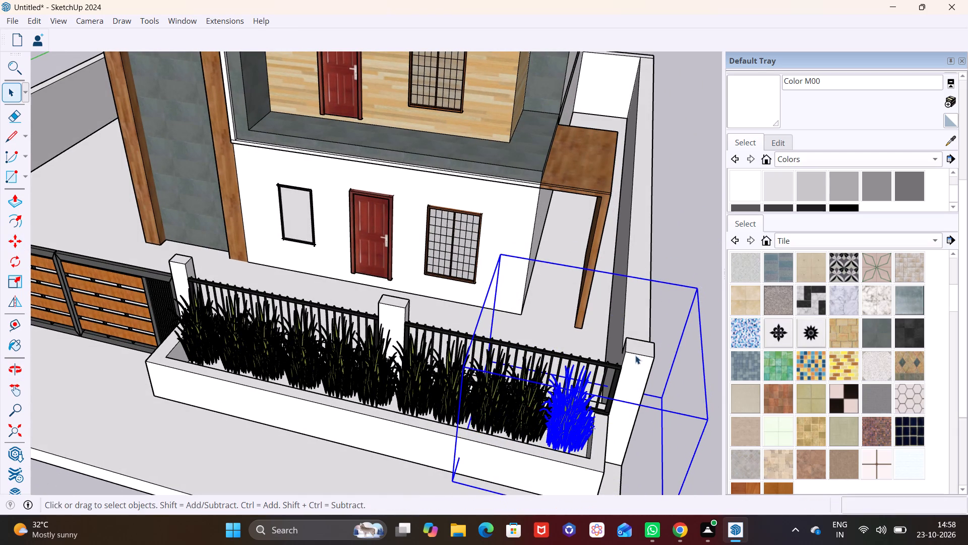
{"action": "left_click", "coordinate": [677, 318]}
Examine the planted box and front boundary from several angles to judge the grass height against the railing.
{"action": "scroll", "coordinate": [388, 394], "scroll_direction": "down", "scroll_amount": 3}
{"action": "middle_click_drag", "start_coordinate": [400, 390], "coordinate": [447, 254]}
{"action": "scroll", "coordinate": [442, 332], "scroll_direction": "down", "scroll_amount": 3}
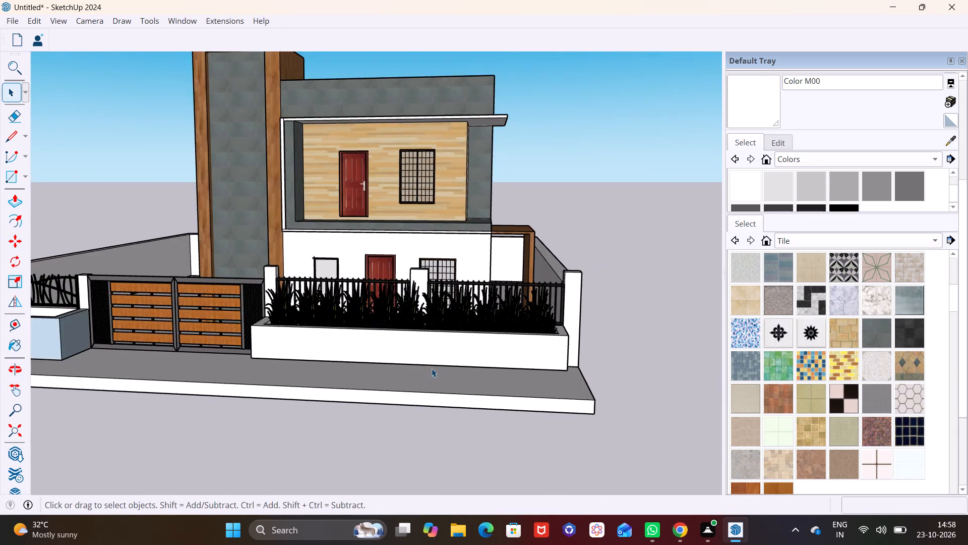
{"action": "middle_click_drag", "start_coordinate": [446, 371], "coordinate": [576, 330]}
{"action": "middle_click_drag", "start_coordinate": [487, 310], "coordinate": [202, 429]}
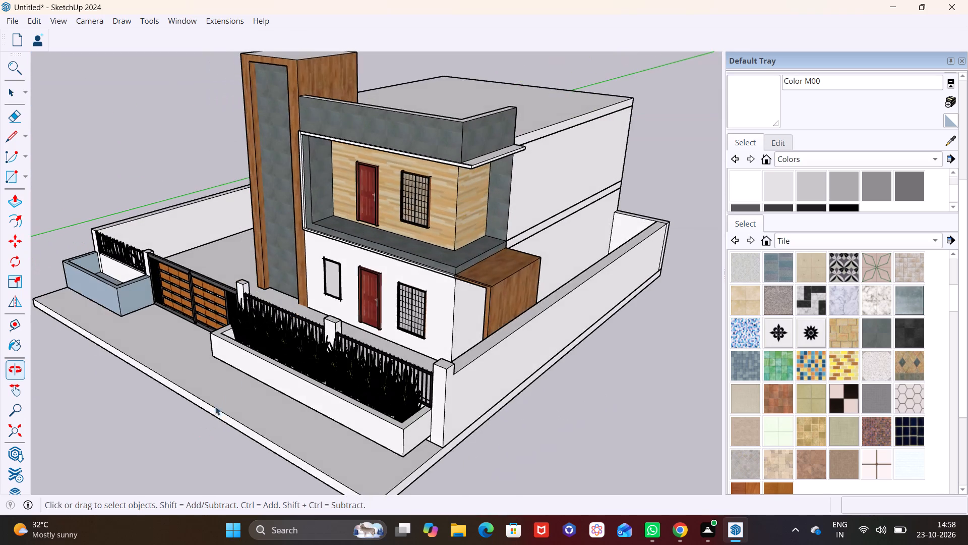
{"action": "scroll", "coordinate": [279, 360], "scroll_direction": "up", "scroll_amount": 9}
{"action": "middle_click_drag", "start_coordinate": [364, 396], "coordinate": [480, 321]}
{"action": "scroll", "coordinate": [422, 327], "scroll_direction": "down", "scroll_amount": 2}
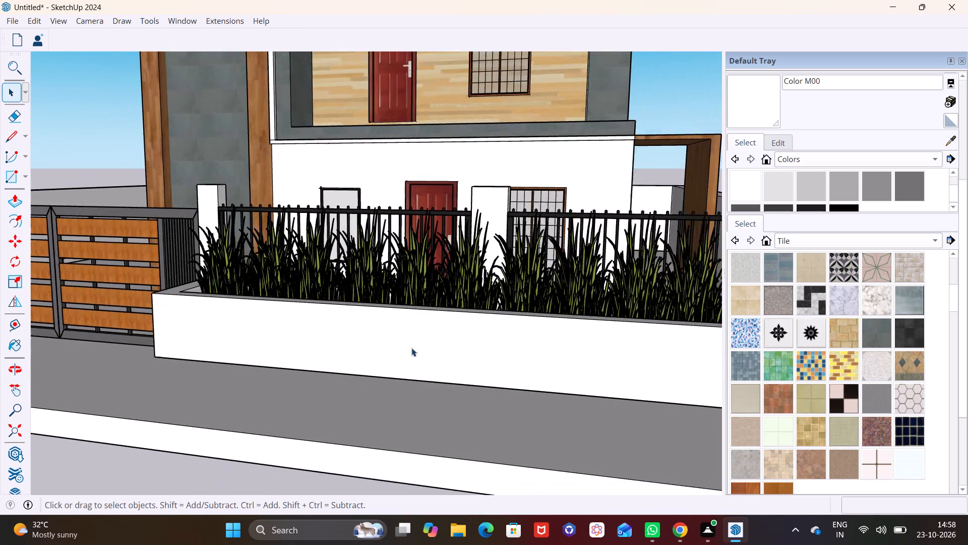
{"action": "middle_click_drag", "start_coordinate": [402, 351], "coordinate": [247, 413]}
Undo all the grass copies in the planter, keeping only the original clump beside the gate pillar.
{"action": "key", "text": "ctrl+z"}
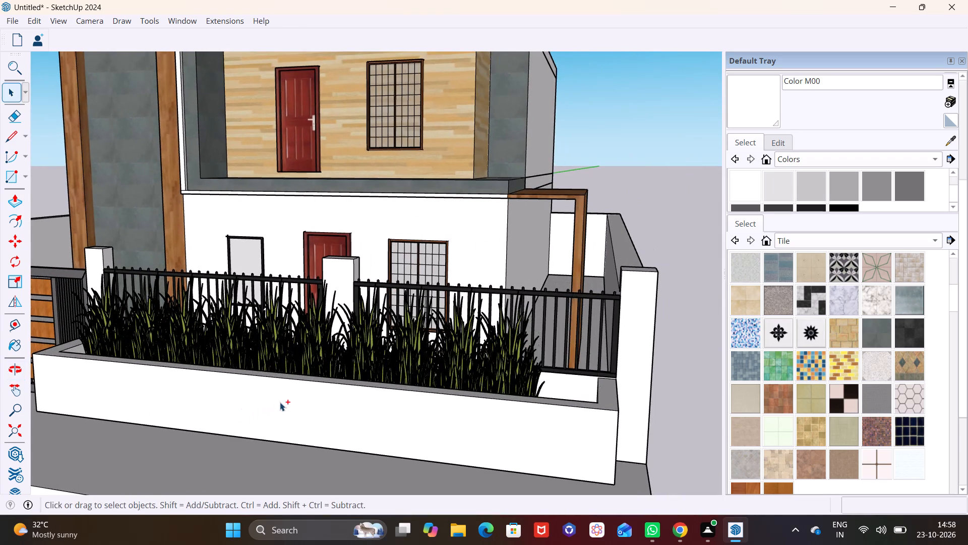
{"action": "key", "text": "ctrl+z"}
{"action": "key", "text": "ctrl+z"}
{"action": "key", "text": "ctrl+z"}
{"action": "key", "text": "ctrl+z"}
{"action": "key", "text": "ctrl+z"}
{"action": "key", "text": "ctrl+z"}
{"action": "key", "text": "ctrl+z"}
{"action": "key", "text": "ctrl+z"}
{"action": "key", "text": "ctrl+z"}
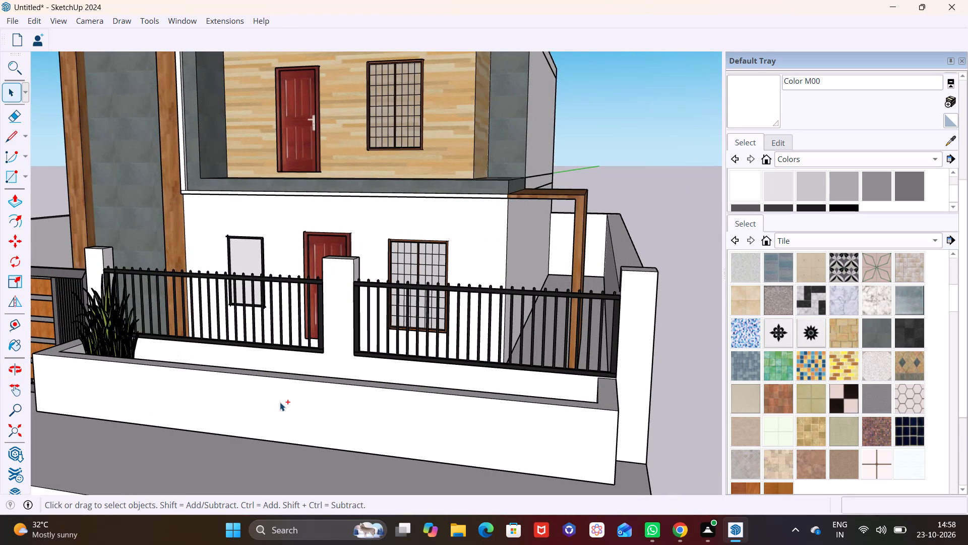
Scale down only the height of the original grass clump so it stands well below the top of the railing.
{"action": "middle_click_drag", "start_coordinate": [221, 353], "coordinate": [361, 361], "text": "shift"}
{"action": "left_click", "coordinate": [250, 330]}
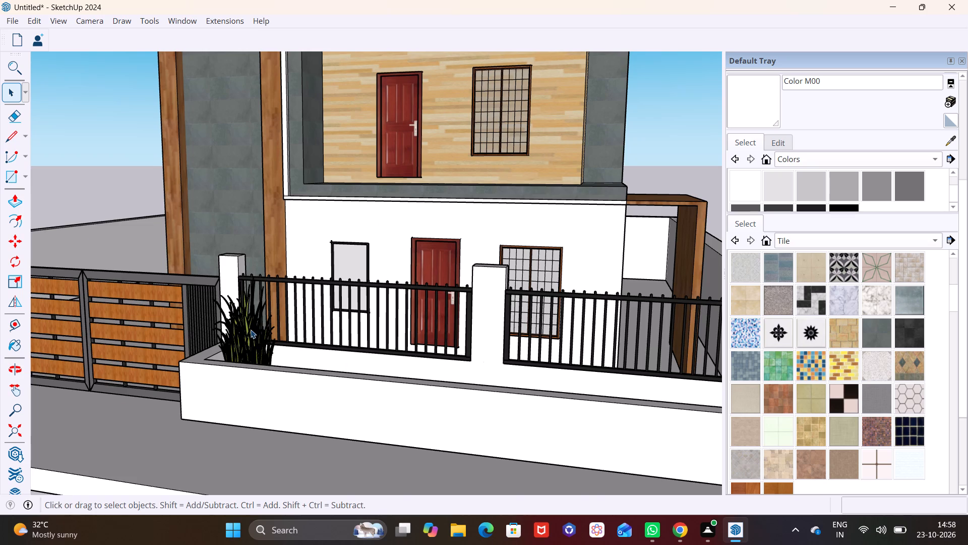
{"action": "scroll", "coordinate": [254, 324], "scroll_direction": "down", "scroll_amount": 6}
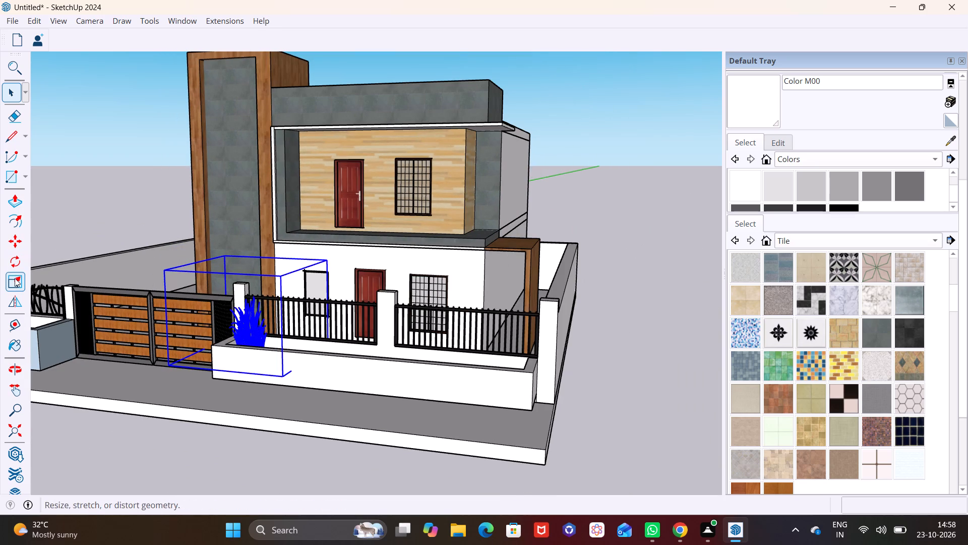
{"action": "left_click", "coordinate": [15, 278]}
{"action": "left_click", "coordinate": [254, 262]}
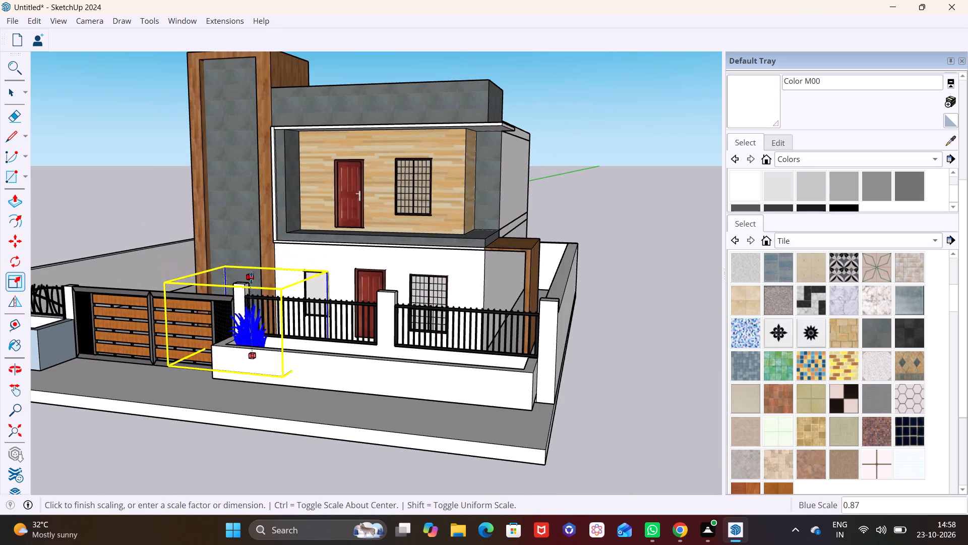
{"action": "left_click", "coordinate": [249, 302]}
{"action": "key", "text": "space"}
{"action": "left_click", "coordinate": [233, 380]}
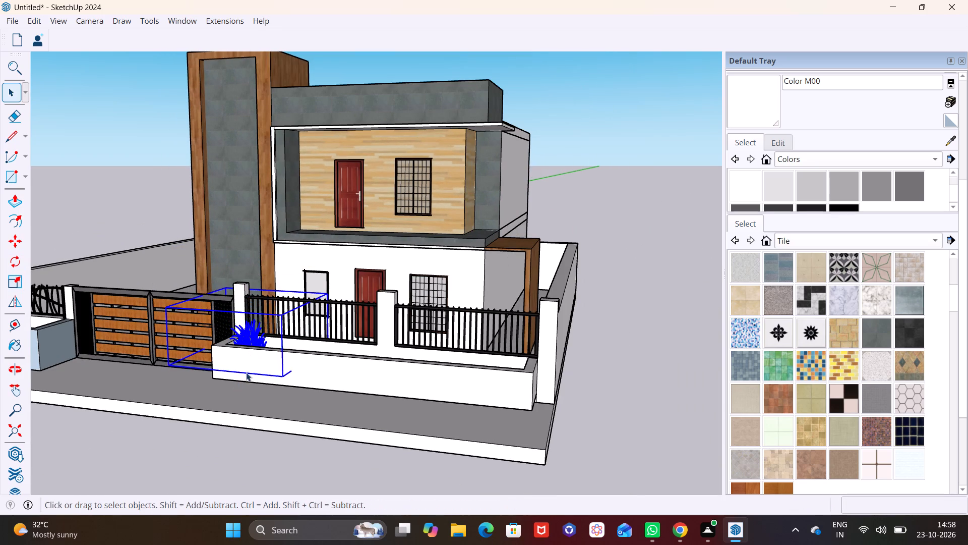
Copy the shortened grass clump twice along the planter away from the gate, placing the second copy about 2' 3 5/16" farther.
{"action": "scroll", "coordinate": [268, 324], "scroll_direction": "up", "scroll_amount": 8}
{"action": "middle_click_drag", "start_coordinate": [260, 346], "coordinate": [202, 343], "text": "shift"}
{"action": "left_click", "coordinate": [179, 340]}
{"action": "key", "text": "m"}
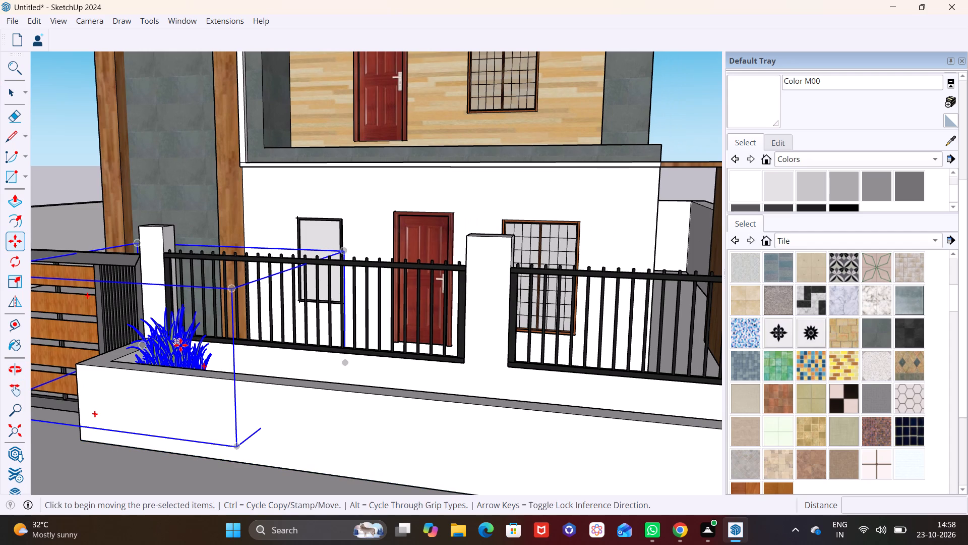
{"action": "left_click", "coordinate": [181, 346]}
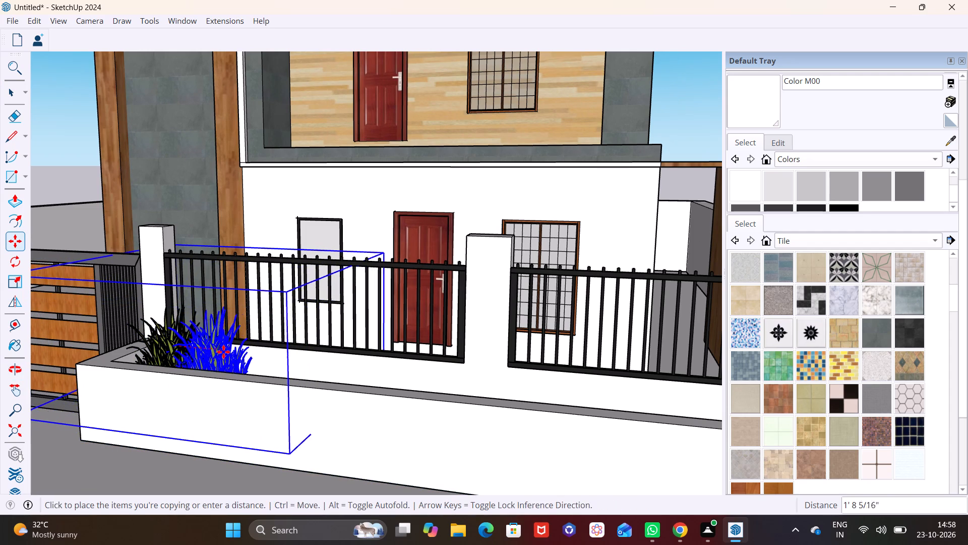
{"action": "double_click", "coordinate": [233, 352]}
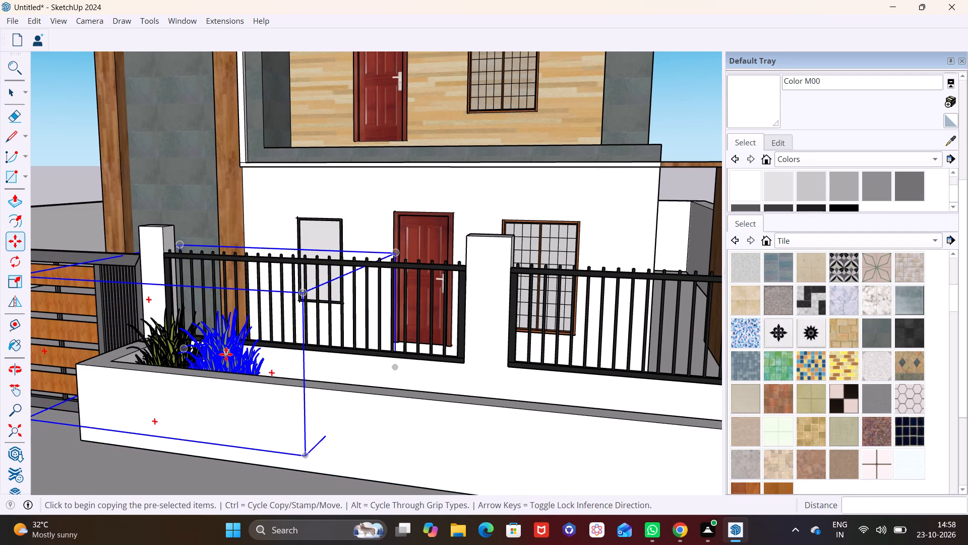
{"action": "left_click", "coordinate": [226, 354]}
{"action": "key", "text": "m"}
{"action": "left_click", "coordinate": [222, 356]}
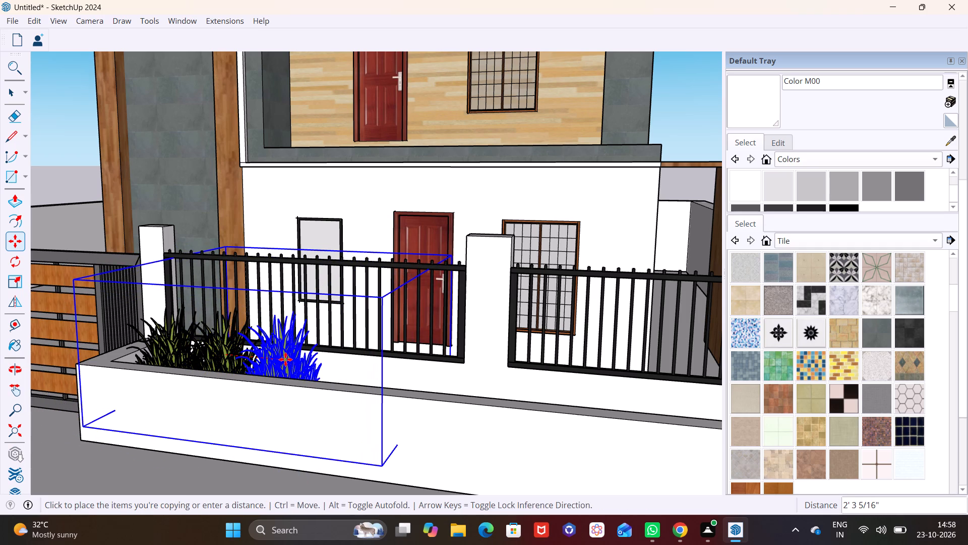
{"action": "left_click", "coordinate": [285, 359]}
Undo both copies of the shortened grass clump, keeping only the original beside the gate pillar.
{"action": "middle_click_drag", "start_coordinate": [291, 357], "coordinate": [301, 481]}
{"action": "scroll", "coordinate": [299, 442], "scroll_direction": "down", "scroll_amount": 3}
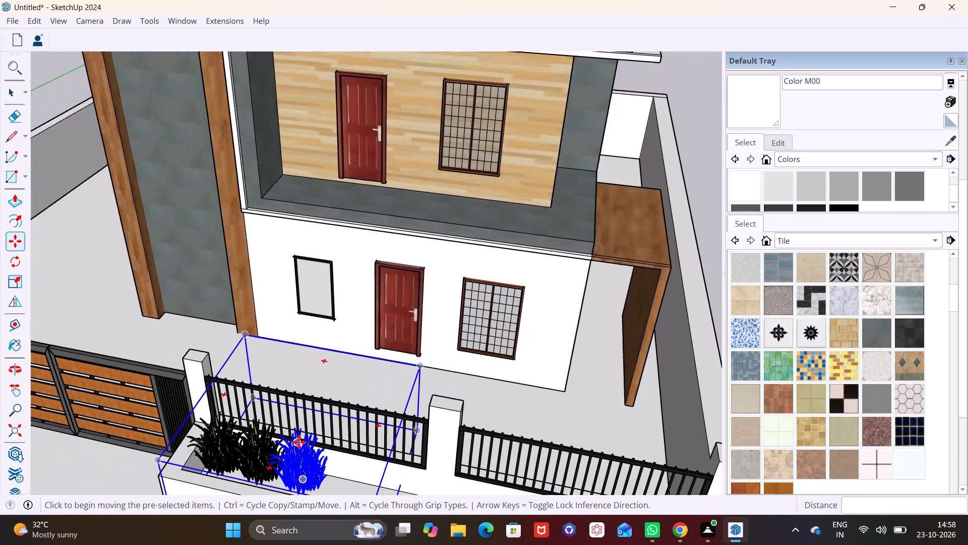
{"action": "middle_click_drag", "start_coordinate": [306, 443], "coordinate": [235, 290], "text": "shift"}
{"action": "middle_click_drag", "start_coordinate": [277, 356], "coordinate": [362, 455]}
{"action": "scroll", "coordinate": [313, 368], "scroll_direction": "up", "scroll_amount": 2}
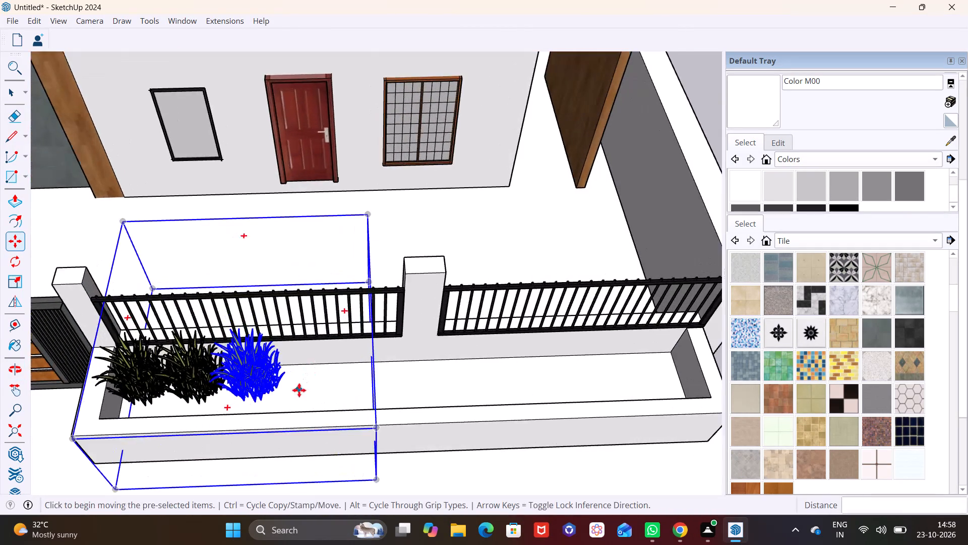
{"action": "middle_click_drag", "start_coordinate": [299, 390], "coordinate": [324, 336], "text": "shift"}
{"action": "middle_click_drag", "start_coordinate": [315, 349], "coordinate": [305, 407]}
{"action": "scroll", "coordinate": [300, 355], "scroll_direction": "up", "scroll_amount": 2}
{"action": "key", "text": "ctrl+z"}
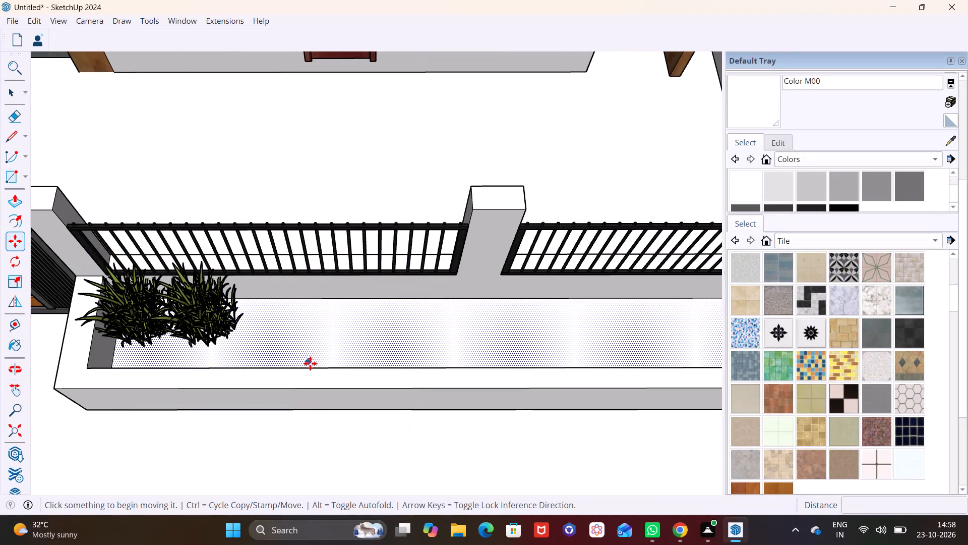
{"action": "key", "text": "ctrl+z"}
Move the original grass clump 1' toward the front edge of the planter.
{"action": "key", "text": "space"}
{"action": "left_click", "coordinate": [145, 316]}
{"action": "key", "text": "m"}
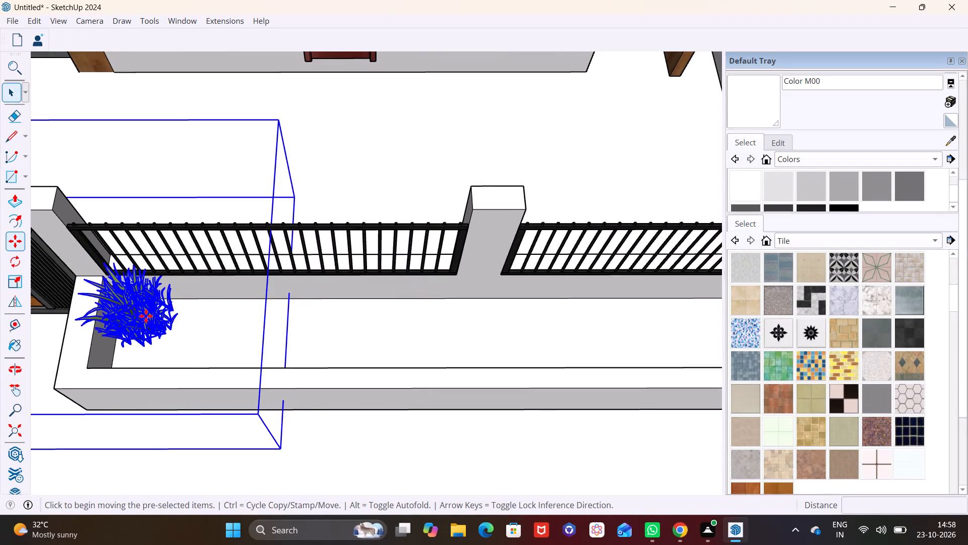
{"action": "left_click", "coordinate": [146, 316]}
{"action": "left_click", "coordinate": [142, 345]}
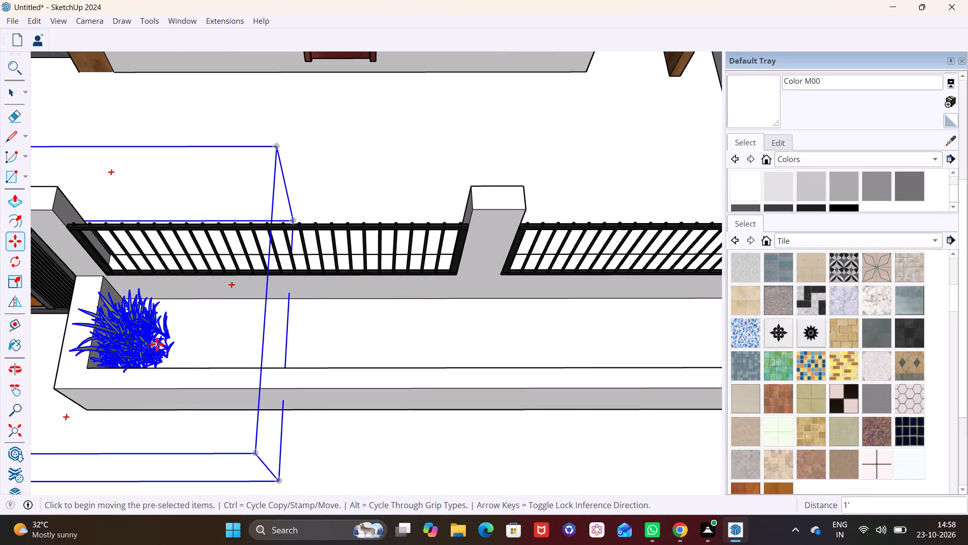
Copy the grass clump six times in a row along the planter to just past the middle pillar, spaced about 1' 10" to 2' 4" apart.
{"action": "middle_click_drag", "start_coordinate": [145, 341], "coordinate": [186, 233]}
{"action": "middle_click_drag", "start_coordinate": [157, 351], "coordinate": [132, 385]}
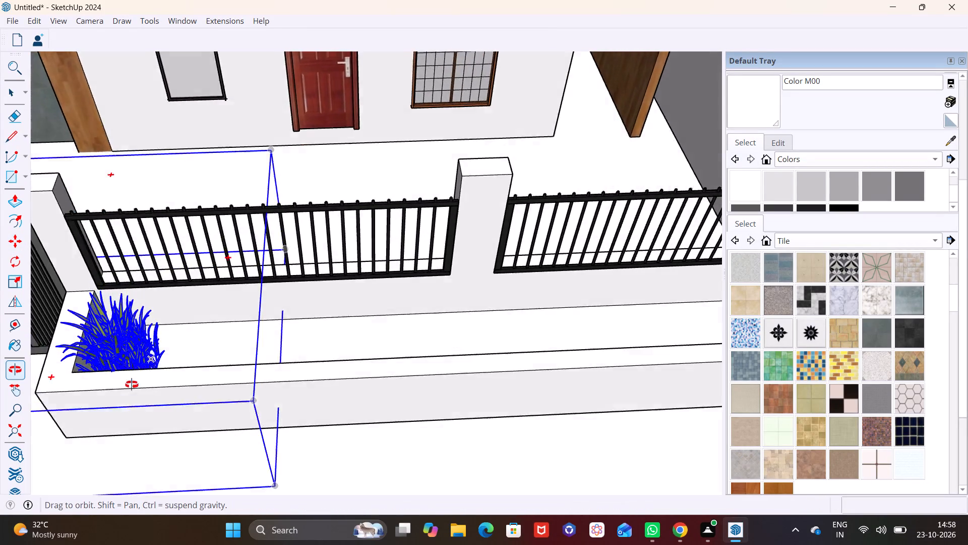
{"action": "middle_click_drag", "start_coordinate": [132, 385], "coordinate": [120, 434]}
{"action": "scroll", "coordinate": [125, 422], "scroll_direction": "down", "scroll_amount": 1}
{"action": "left_click", "coordinate": [138, 359]}
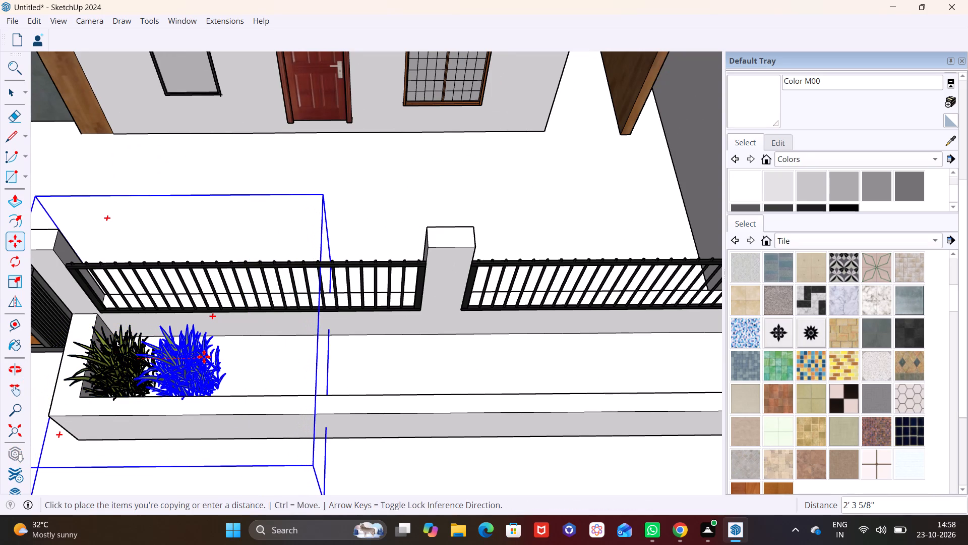
{"action": "left_click", "coordinate": [204, 357]}
{"action": "left_click", "coordinate": [186, 367]}
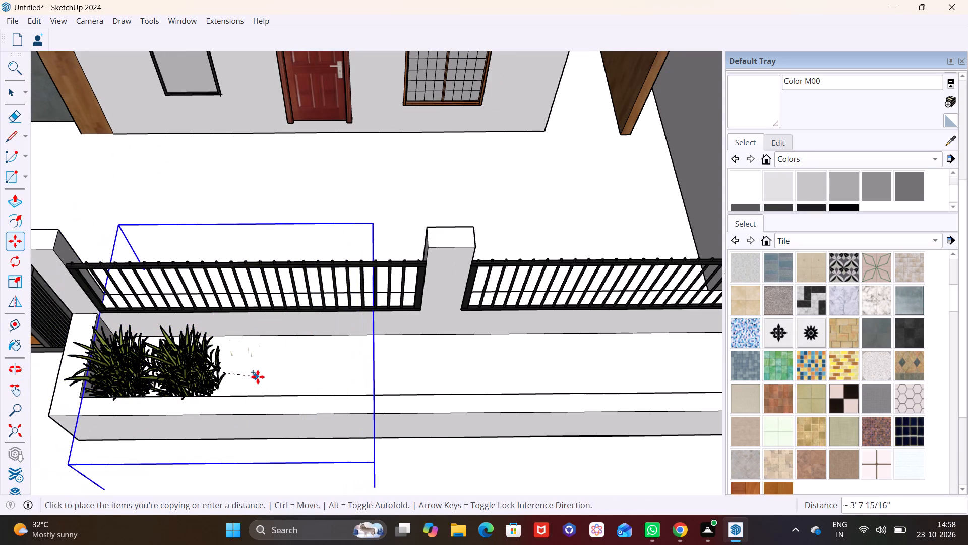
{"action": "middle_click_drag", "start_coordinate": [258, 371], "coordinate": [217, 359]}
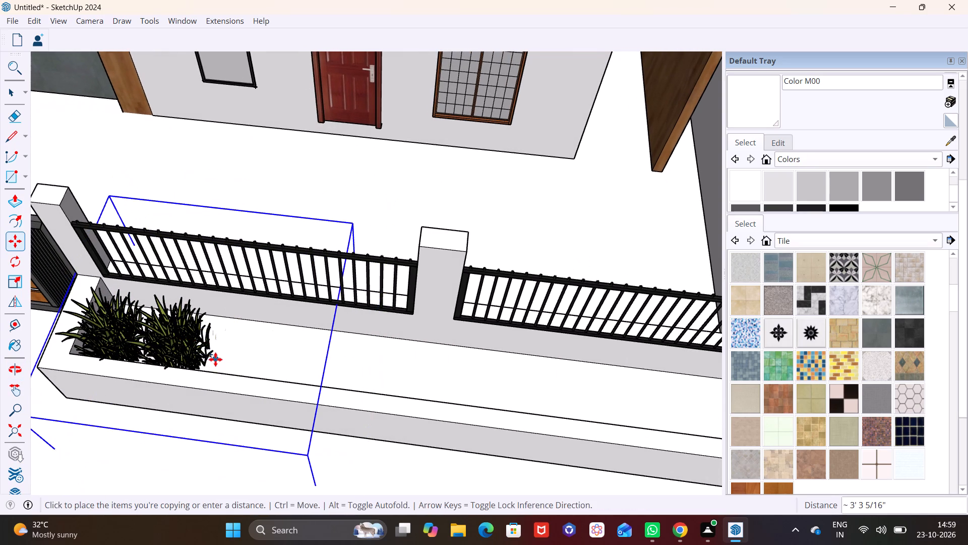
{"action": "double_click", "coordinate": [227, 351]}
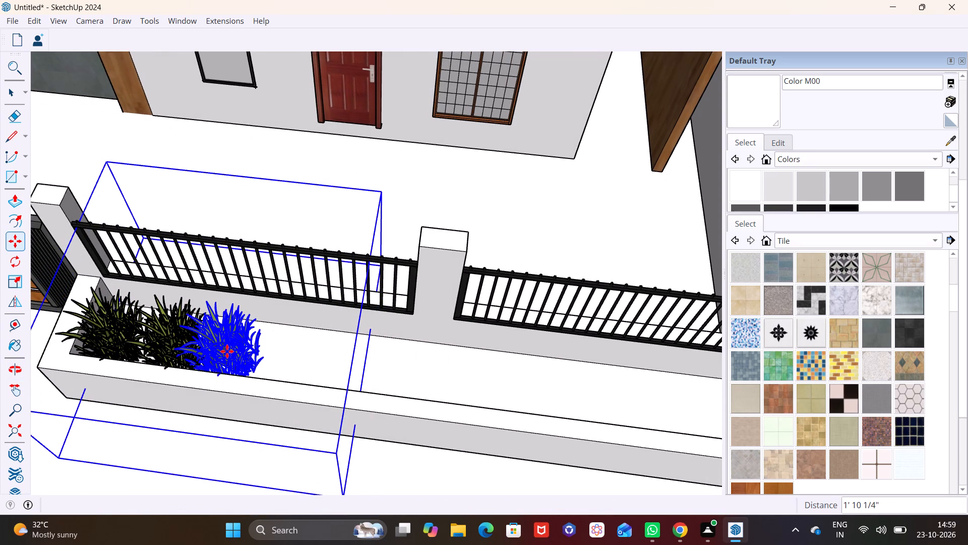
{"action": "left_click", "coordinate": [296, 359]}
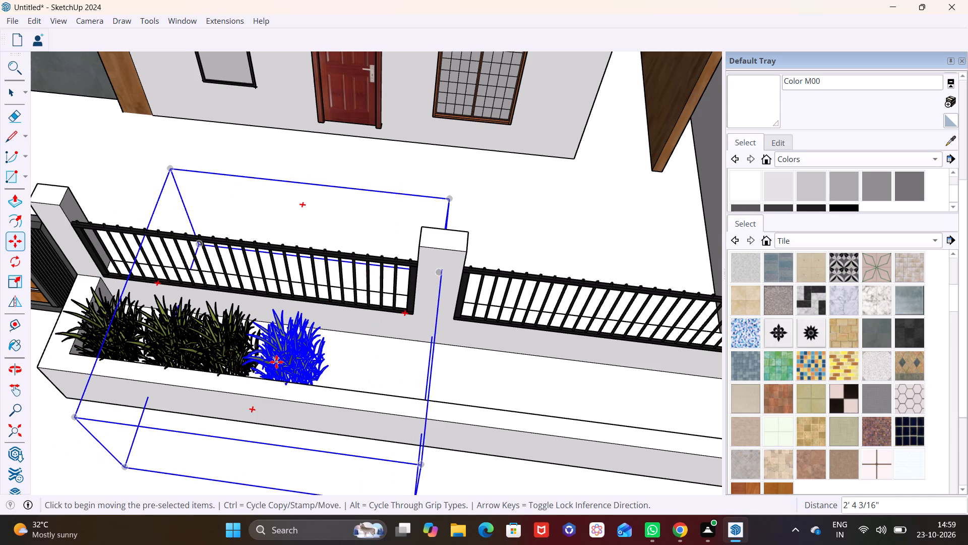
{"action": "left_click", "coordinate": [276, 362]}
{"action": "left_click", "coordinate": [345, 367]}
{"action": "left_click", "coordinate": [348, 364]}
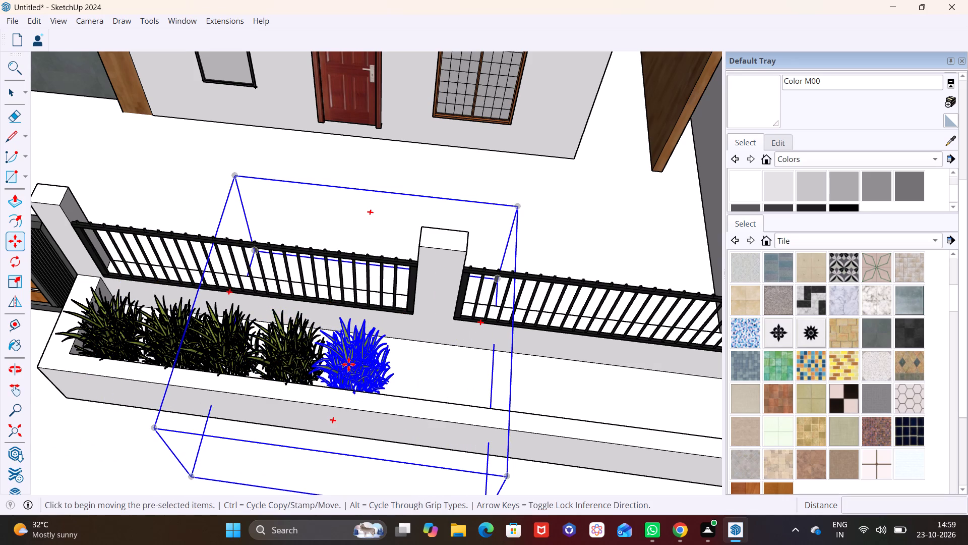
{"action": "left_click", "coordinate": [411, 366]}
{"action": "left_click", "coordinate": [414, 369]}
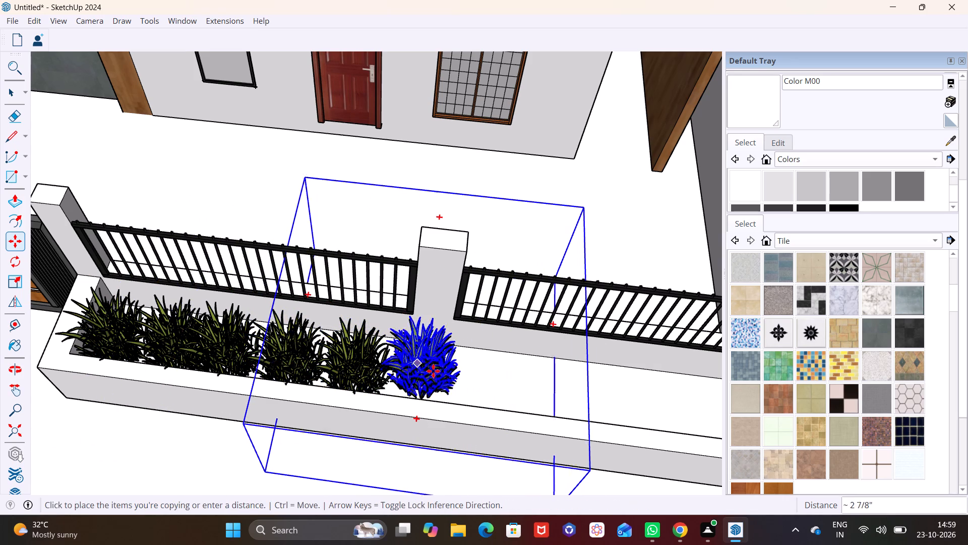
{"action": "left_click", "coordinate": [479, 383]}
Continue the row with four more clump copies to the planter's far end, about 2' 2" apart, with the last only 1' 7" on.
{"action": "scroll", "coordinate": [462, 398], "scroll_direction": "down", "scroll_amount": 3}
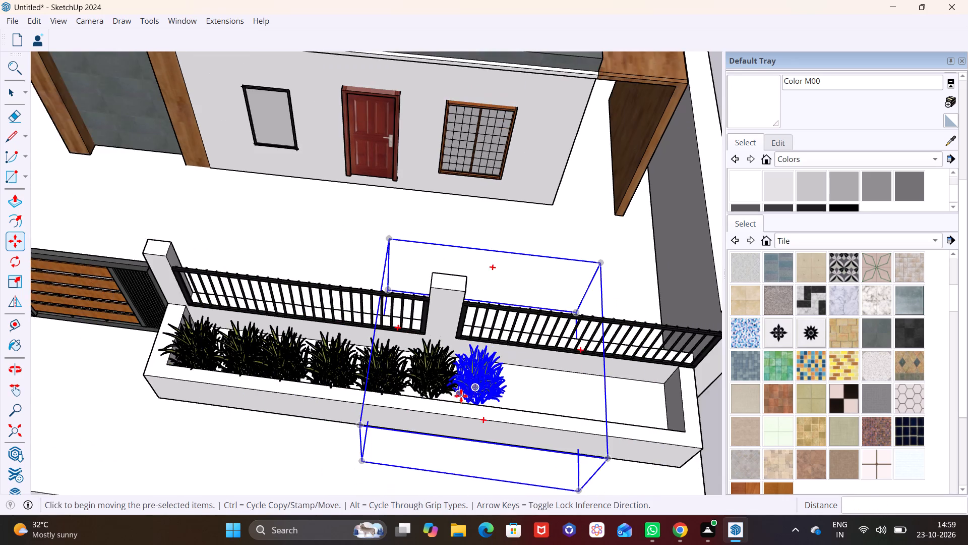
{"action": "middle_click_drag", "start_coordinate": [489, 351], "coordinate": [489, 187]}
{"action": "scroll", "coordinate": [432, 354], "scroll_direction": "up", "scroll_amount": 1}
{"action": "middle_click_drag", "start_coordinate": [433, 355], "coordinate": [419, 297]}
{"action": "middle_click_drag", "start_coordinate": [407, 302], "coordinate": [267, 374], "text": "shift"}
{"action": "middle_click_drag", "start_coordinate": [407, 371], "coordinate": [384, 457]}
{"action": "scroll", "coordinate": [361, 404], "scroll_direction": "up", "scroll_amount": 3}
{"action": "middle_click_drag", "start_coordinate": [376, 424], "coordinate": [354, 353], "text": "shift"}
{"action": "left_click", "coordinate": [326, 344]}
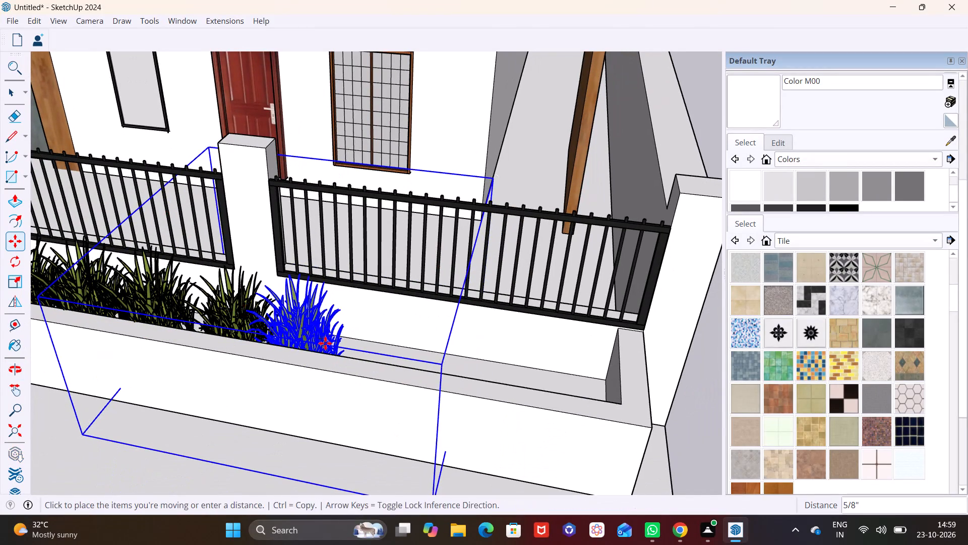
{"action": "left_click", "coordinate": [406, 354]}
{"action": "left_click", "coordinate": [386, 348]}
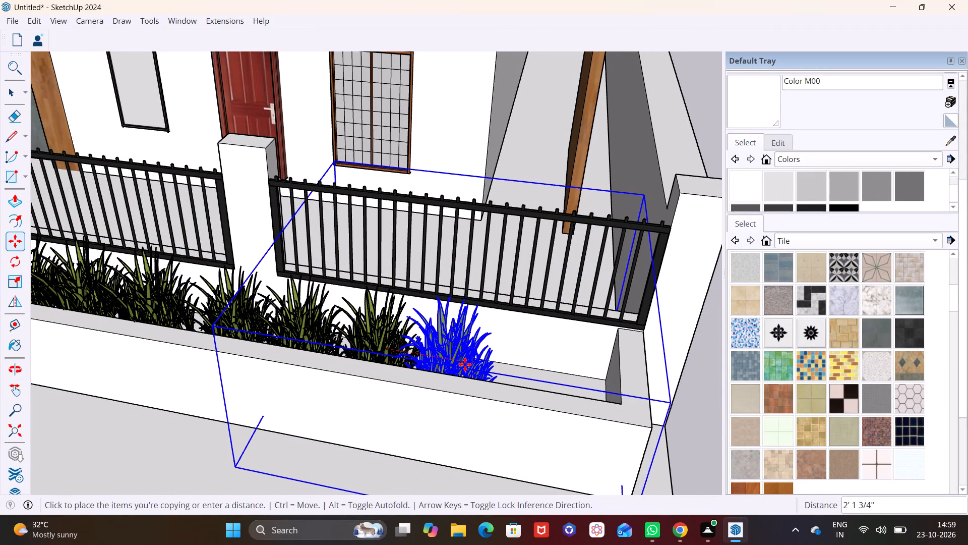
{"action": "left_click", "coordinate": [465, 364]}
{"action": "left_click", "coordinate": [455, 365]}
{"action": "left_click", "coordinate": [534, 381]}
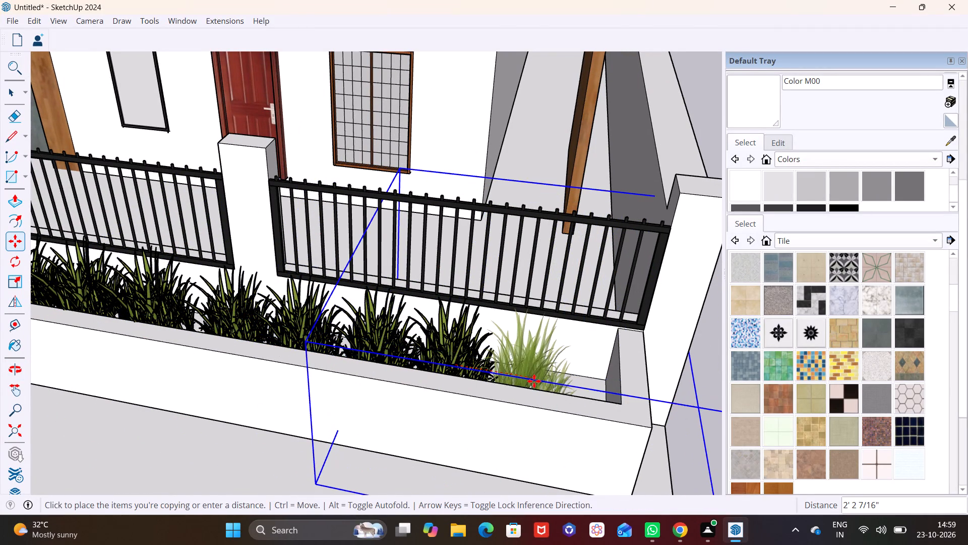
{"action": "left_click", "coordinate": [532, 374]}
{"action": "left_click", "coordinate": [592, 390]}
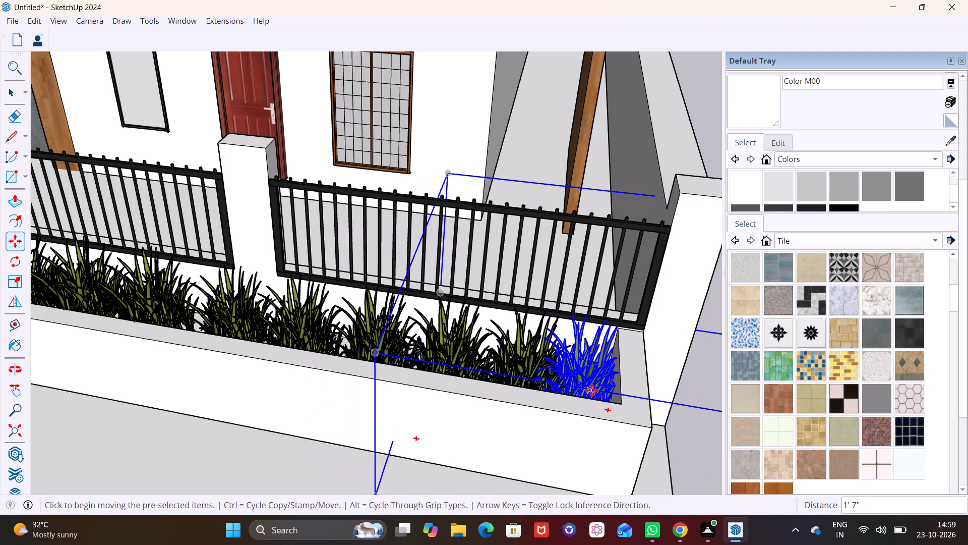
{"action": "key", "text": "space"}
{"action": "left_click_drag", "start_coordinate": [462, 426], "coordinate": [473, 417]}
Copy the grass clump beside the gate pillar to the outer end of the short planter across the gate, about 29' away.
{"action": "scroll", "coordinate": [448, 379], "scroll_direction": "down", "scroll_amount": 8}
{"action": "middle_click_drag", "start_coordinate": [419, 403], "coordinate": [535, 235]}
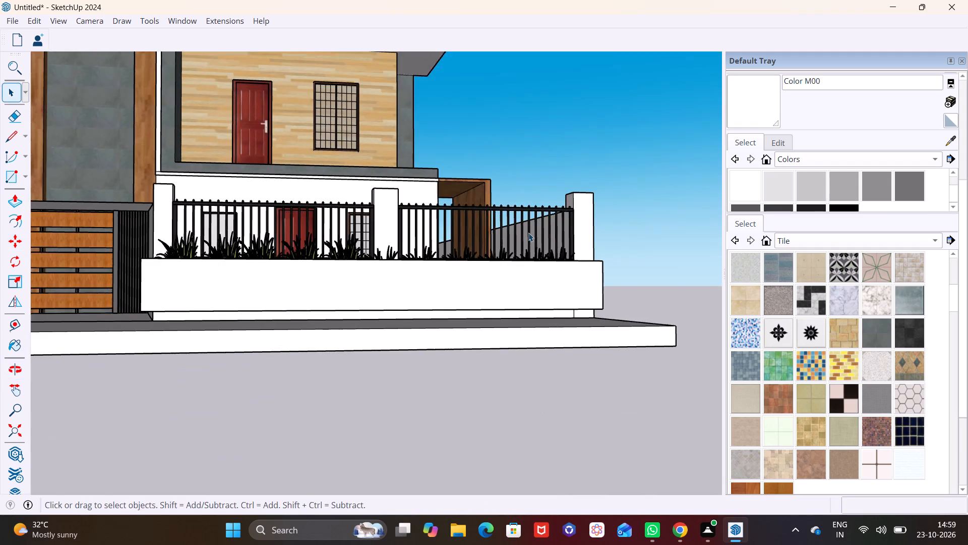
{"action": "scroll", "coordinate": [404, 298], "scroll_direction": "down", "scroll_amount": 2}
{"action": "middle_click_drag", "start_coordinate": [402, 310], "coordinate": [368, 377]}
{"action": "scroll", "coordinate": [354, 364], "scroll_direction": "down", "scroll_amount": 3}
{"action": "middle_click_drag", "start_coordinate": [317, 346], "coordinate": [584, 418], "text": "shift"}
{"action": "left_click", "coordinate": [488, 393]}
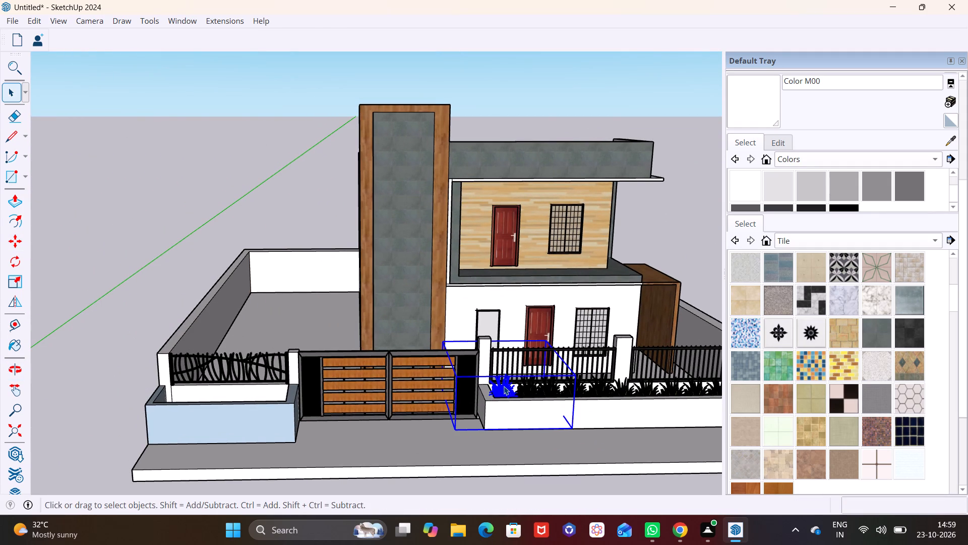
{"action": "left_click", "coordinate": [504, 386]}
{"action": "key", "text": "m"}
{"action": "left_click", "coordinate": [504, 391]}
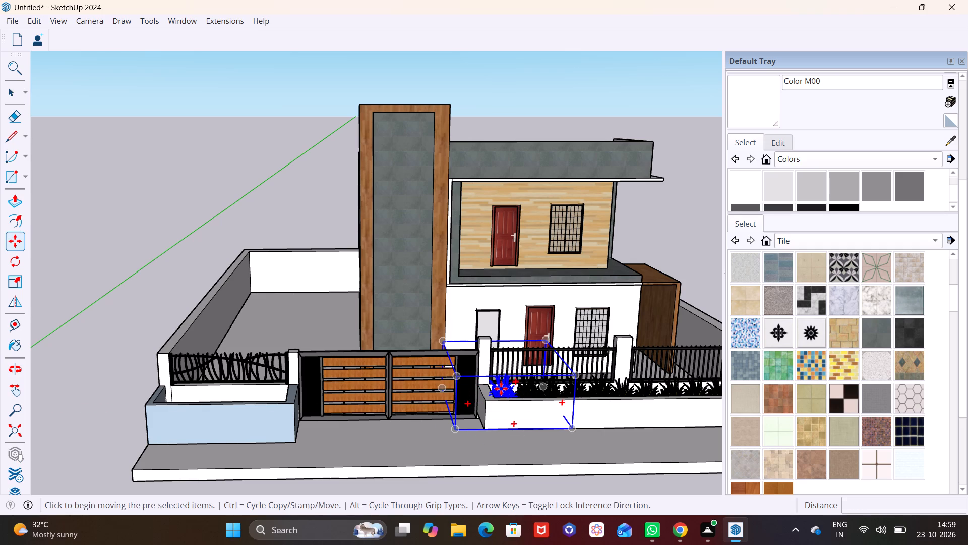
{"action": "scroll", "coordinate": [215, 376], "scroll_direction": "up", "scroll_amount": 6}
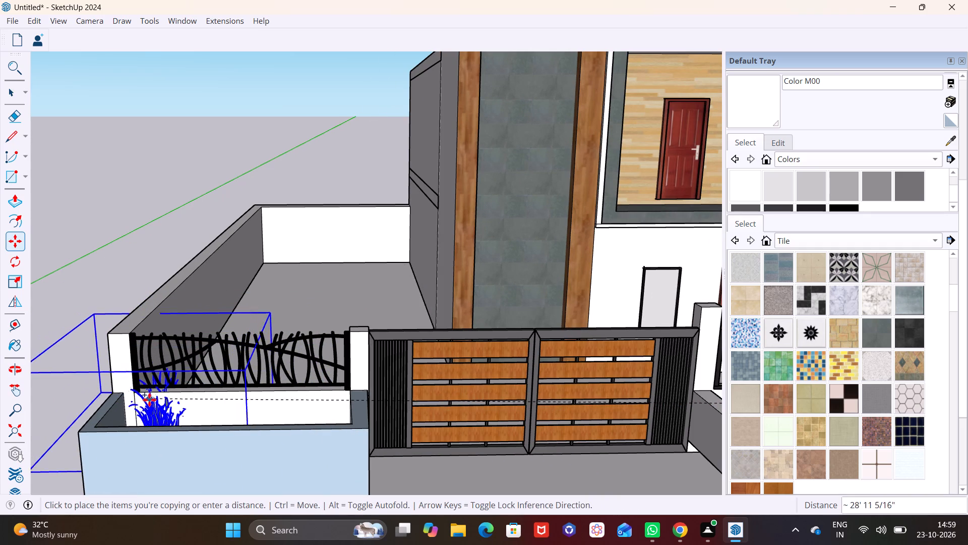
{"action": "left_click", "coordinate": [142, 408]}
Copy the clump three more times along the short planter toward the gate, spacing the last two about 2' 5" and 2' 8".
{"action": "left_click", "coordinate": [159, 408]}
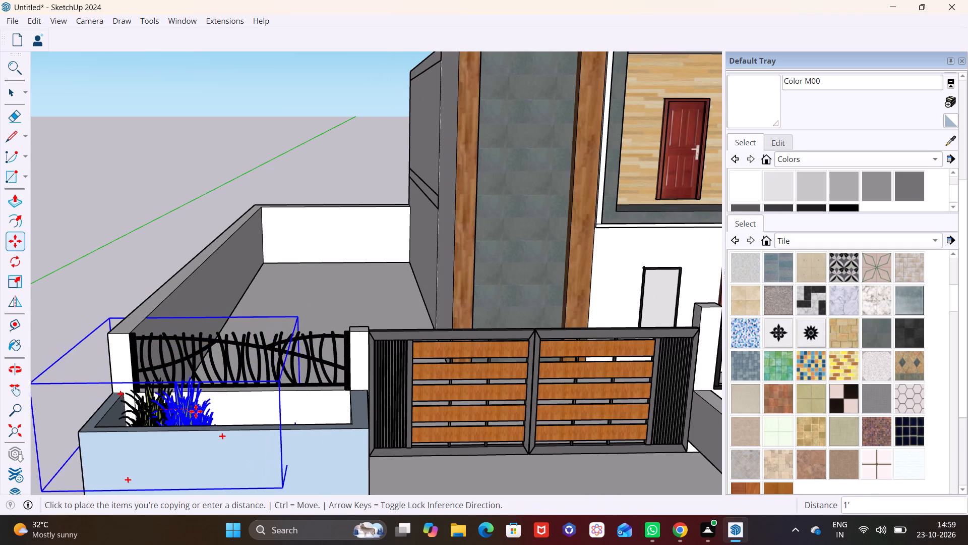
{"action": "left_click", "coordinate": [211, 411]}
{"action": "left_click", "coordinate": [208, 408], "text": "ctrl"}
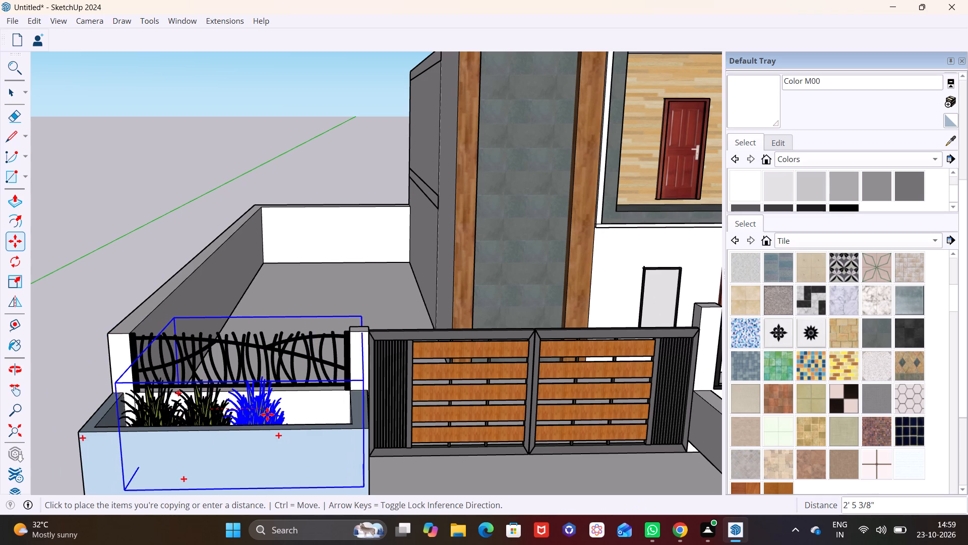
{"action": "left_click", "coordinate": [267, 414]}
{"action": "left_click", "coordinate": [264, 418]}
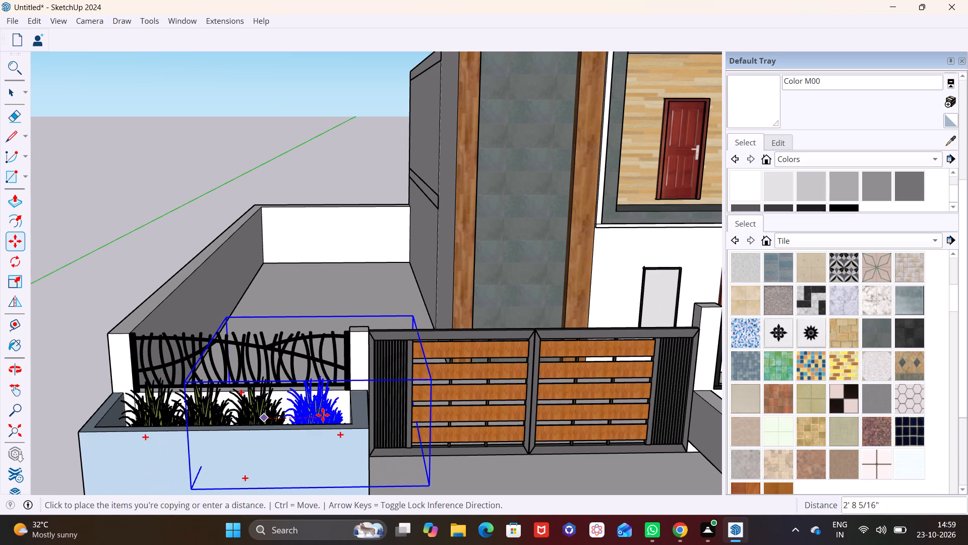
{"action": "left_click", "coordinate": [324, 414]}
{"action": "key", "text": "space"}
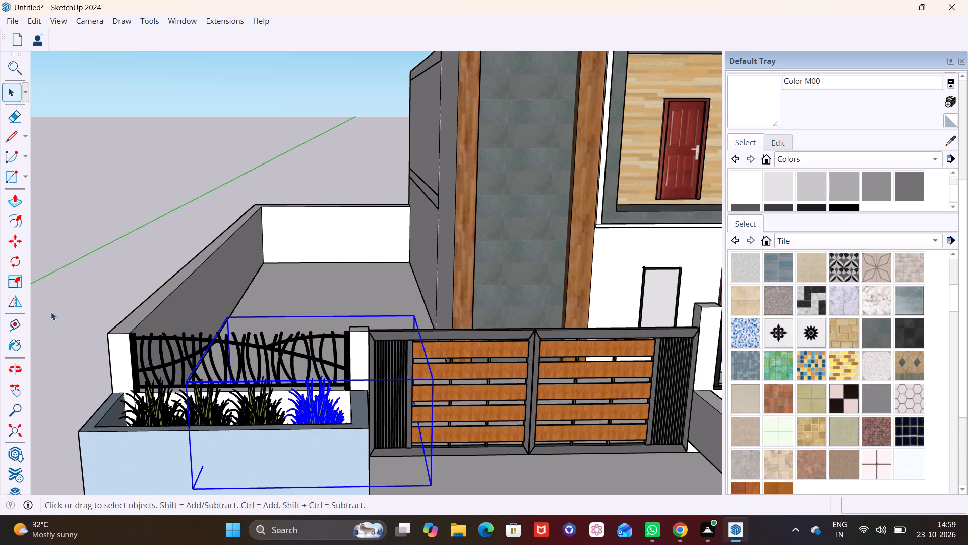
{"action": "left_click", "coordinate": [51, 312]}
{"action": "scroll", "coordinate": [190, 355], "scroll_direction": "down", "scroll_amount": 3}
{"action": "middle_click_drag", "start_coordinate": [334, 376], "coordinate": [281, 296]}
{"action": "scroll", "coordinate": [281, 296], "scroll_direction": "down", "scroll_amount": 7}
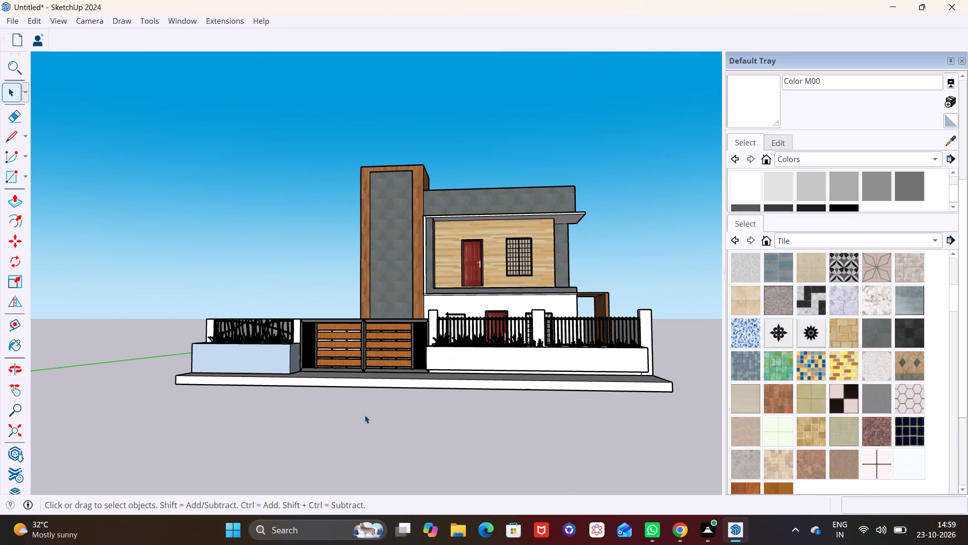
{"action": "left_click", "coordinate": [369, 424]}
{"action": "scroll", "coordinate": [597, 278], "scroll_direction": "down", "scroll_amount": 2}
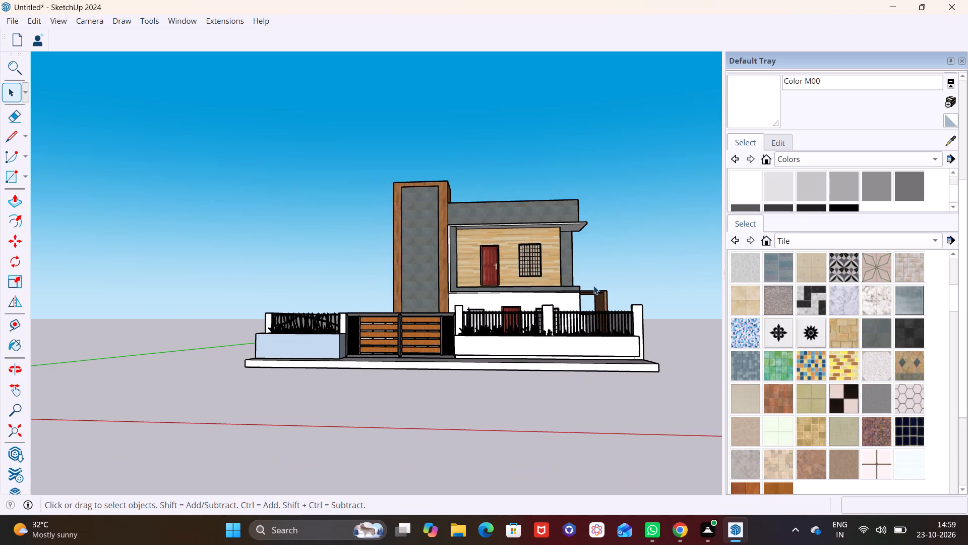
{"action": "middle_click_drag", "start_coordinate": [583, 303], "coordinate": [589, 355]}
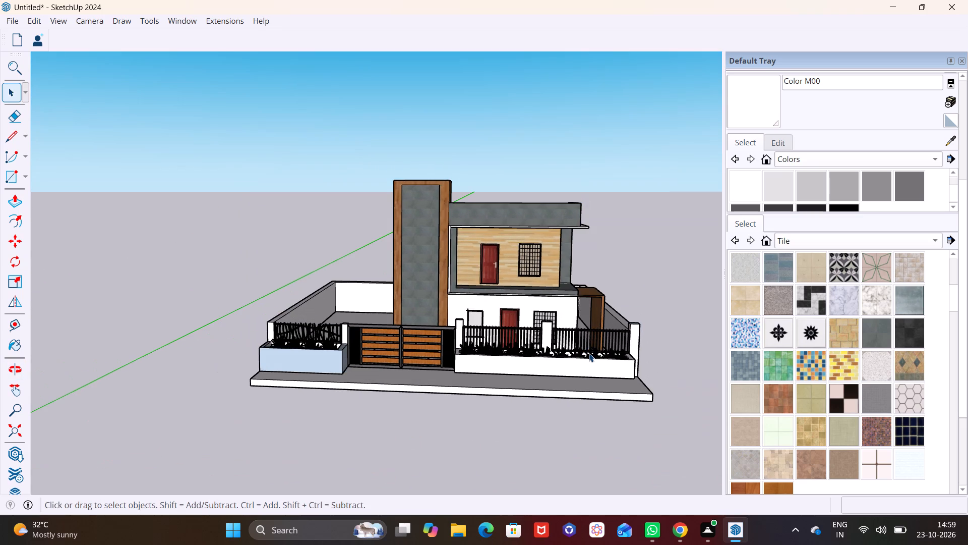
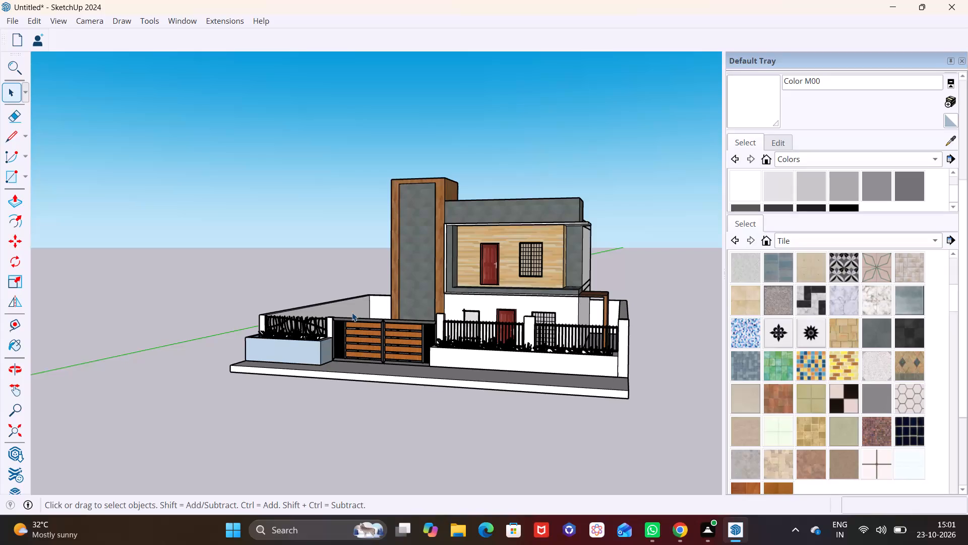
Draw a rectangle about 2' 6" long on the roof slab's edge on the side wall, spanning the edge band's height.
{"action": "scroll", "coordinate": [352, 312], "scroll_direction": "up", "scroll_amount": 2}
{"action": "middle_click_drag", "start_coordinate": [352, 317], "coordinate": [230, 334], "text": "shift"}
{"action": "middle_click_drag", "start_coordinate": [309, 310], "coordinate": [290, 324]}
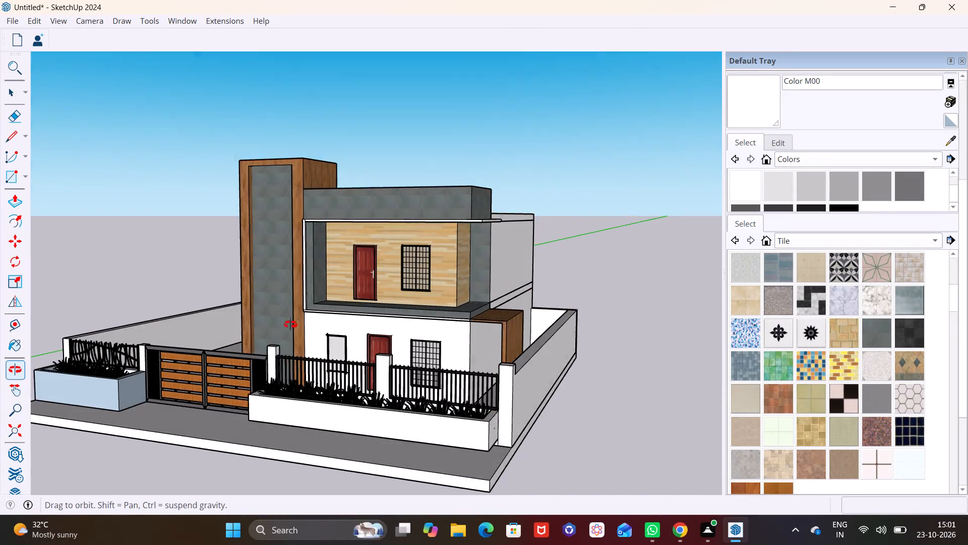
{"action": "middle_click_drag", "start_coordinate": [290, 324], "coordinate": [272, 334]}
{"action": "scroll", "coordinate": [326, 257], "scroll_direction": "up", "scroll_amount": 1}
{"action": "middle_click_drag", "start_coordinate": [326, 257], "coordinate": [317, 333], "text": "shift"}
{"action": "middle_click_drag", "start_coordinate": [448, 313], "coordinate": [364, 298]}
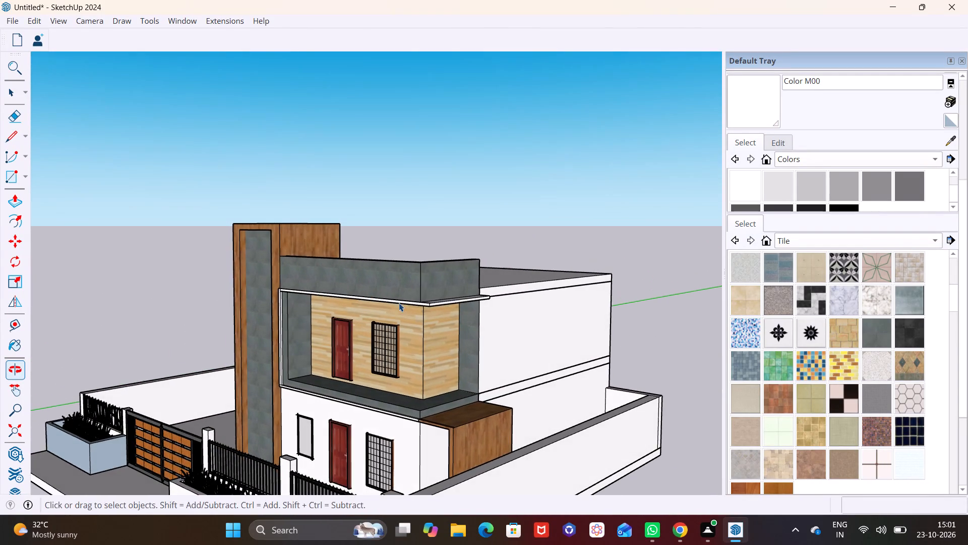
{"action": "middle_click_drag", "start_coordinate": [464, 305], "coordinate": [336, 286], "text": "shift"}
{"action": "middle_click_drag", "start_coordinate": [449, 272], "coordinate": [398, 278]}
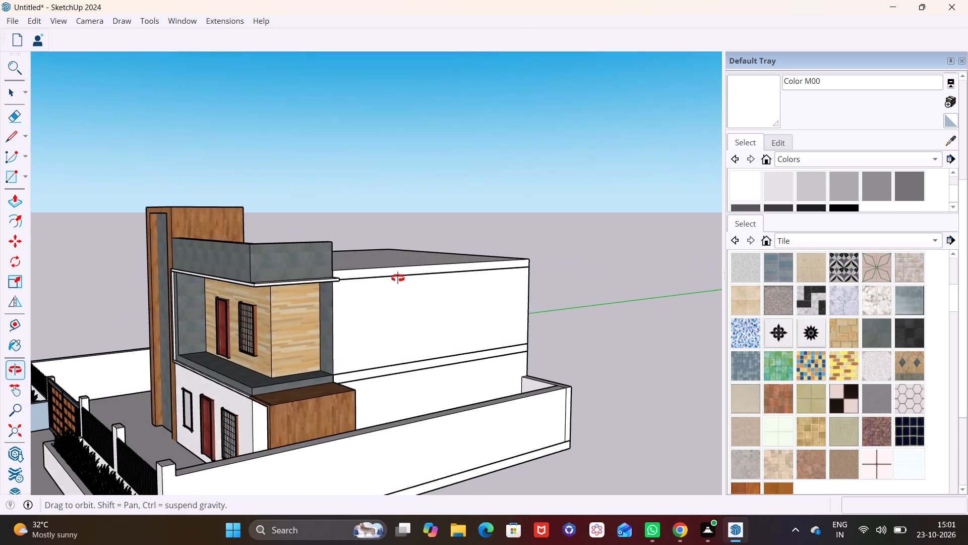
{"action": "middle_click_drag", "start_coordinate": [398, 278], "coordinate": [391, 279]}
{"action": "middle_click_drag", "start_coordinate": [389, 280], "coordinate": [354, 285], "text": "shift"}
{"action": "scroll", "coordinate": [380, 272], "scroll_direction": "up", "scroll_amount": 2}
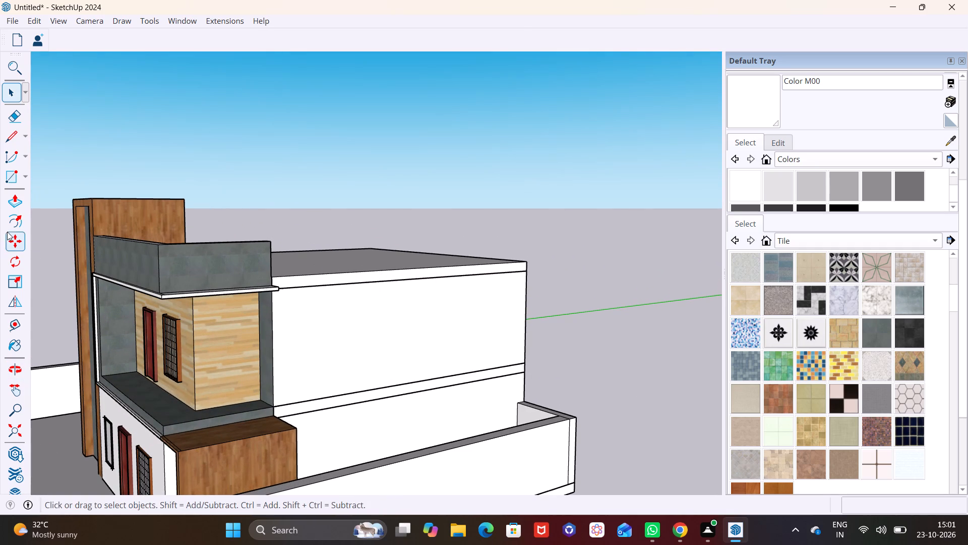
{"action": "left_click", "coordinate": [24, 178]}
{"action": "left_click", "coordinate": [34, 190]}
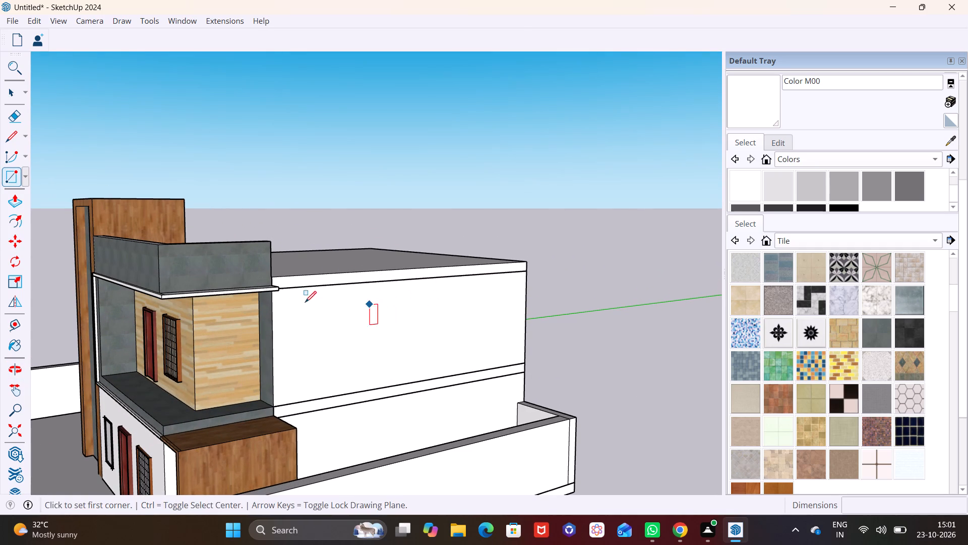
{"action": "middle_click", "coordinate": [270, 304]}
{"action": "middle_click_drag", "start_coordinate": [275, 304], "coordinate": [191, 320]}
{"action": "scroll", "coordinate": [246, 289], "scroll_direction": "up", "scroll_amount": 5}
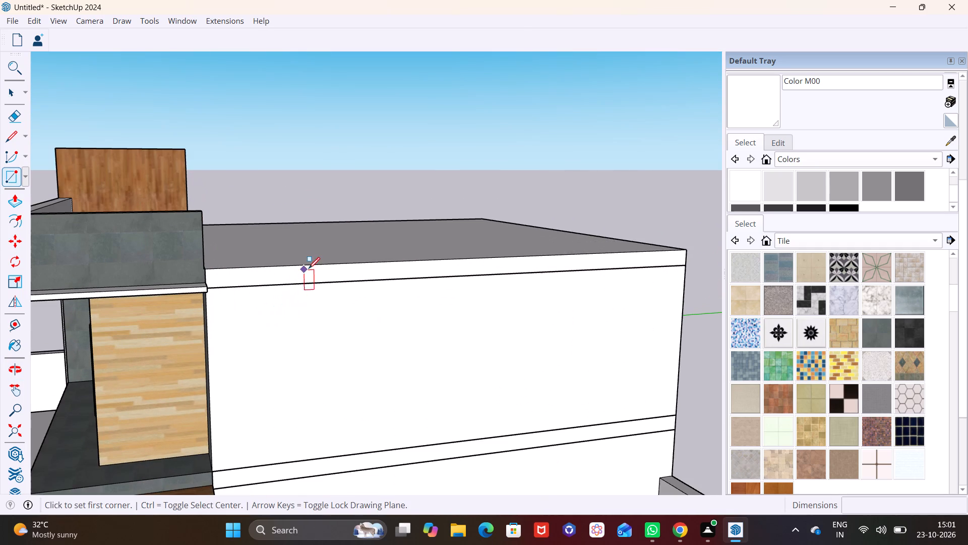
{"action": "left_click", "coordinate": [309, 268]}
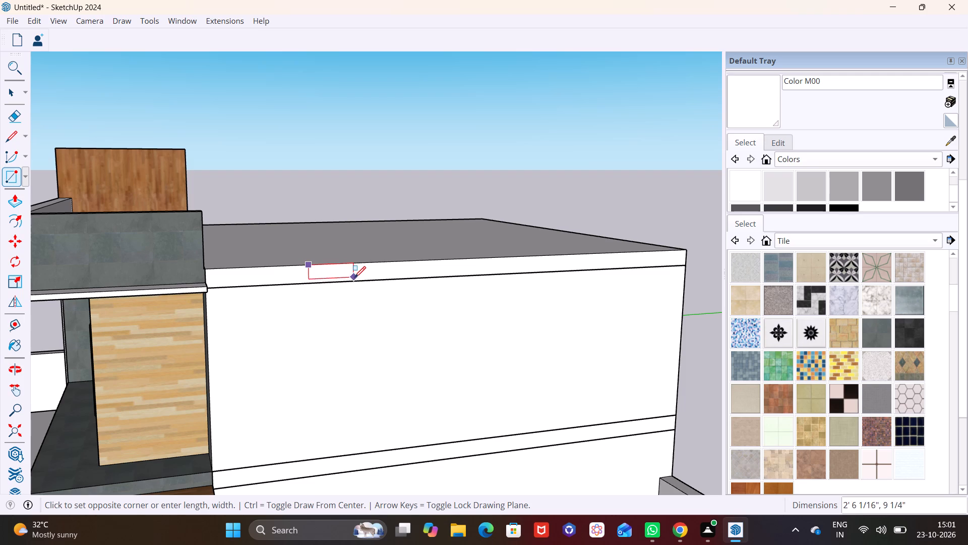
{"action": "left_click", "coordinate": [355, 280]}
{"action": "key", "text": "space"}
Pull the rectangle out from the side wall by about 6 7/16".
{"action": "left_click", "coordinate": [341, 271]}
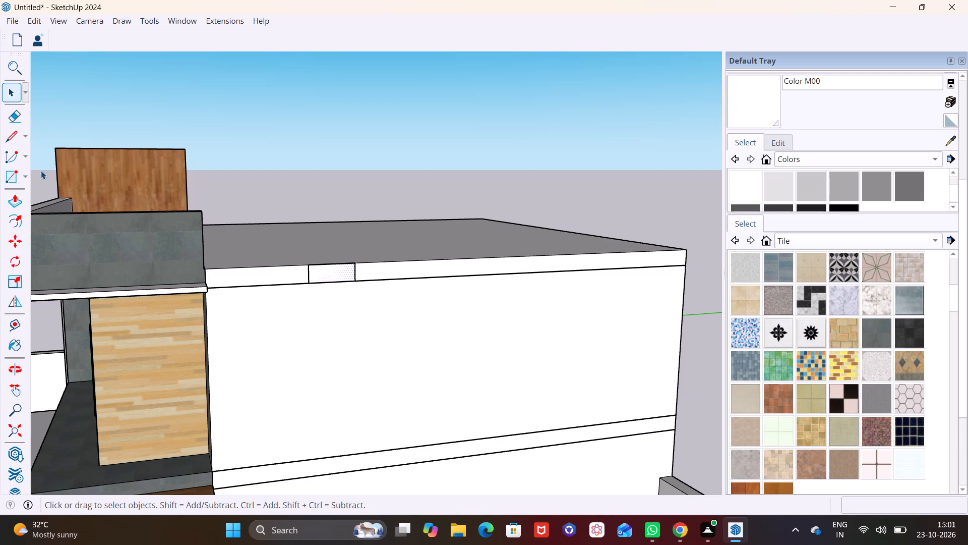
{"action": "left_click", "coordinate": [9, 202]}
{"action": "left_click", "coordinate": [329, 272]}
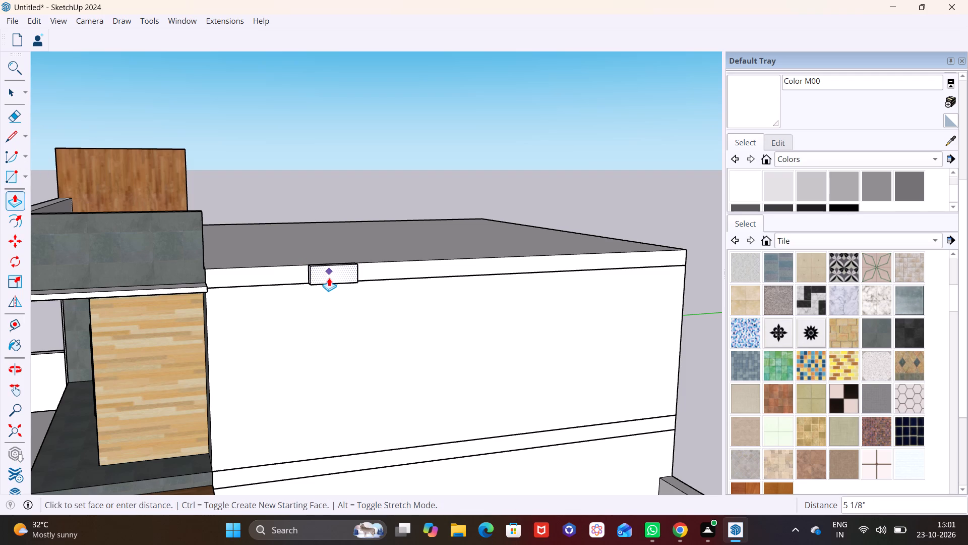
{"action": "left_click", "coordinate": [329, 278]}
Extend the block's front-facing end by about 5' 5" along the roof edge to the tiled front parapet.
{"action": "middle_click_drag", "start_coordinate": [351, 289], "coordinate": [403, 234]}
{"action": "scroll", "coordinate": [351, 289], "scroll_direction": "up", "scroll_amount": 1}
{"action": "scroll", "coordinate": [383, 207], "scroll_direction": "up", "scroll_amount": 3}
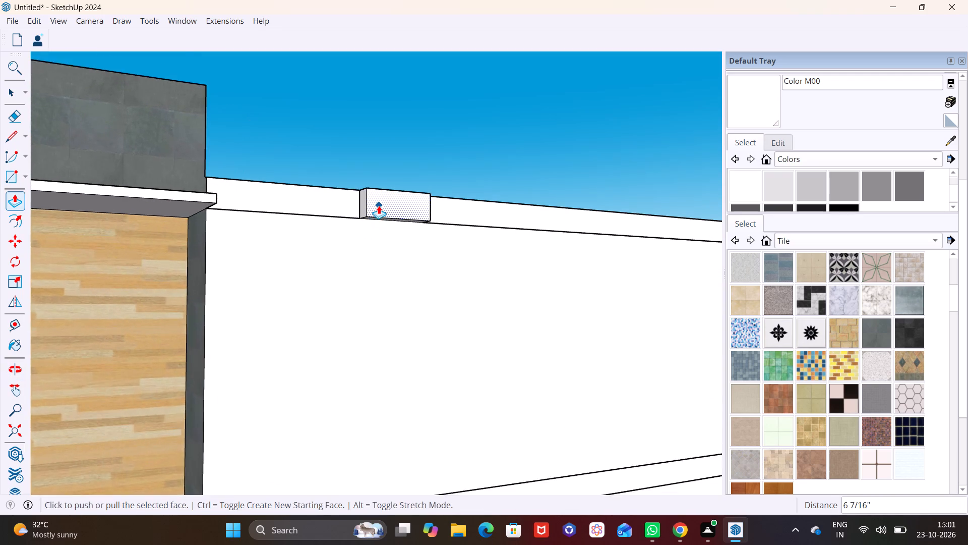
{"action": "scroll", "coordinate": [379, 205], "scroll_direction": "up", "scroll_amount": 2}
{"action": "middle_click_drag", "start_coordinate": [386, 223], "coordinate": [412, 268]}
{"action": "left_click", "coordinate": [10, 94]}
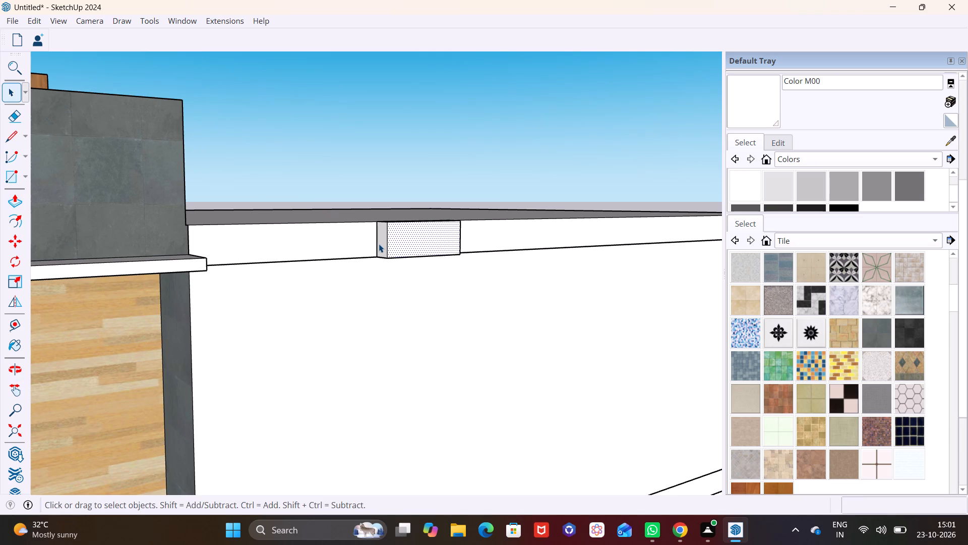
{"action": "left_click", "coordinate": [379, 244]}
{"action": "left_click", "coordinate": [13, 199]}
{"action": "middle_click_drag", "start_coordinate": [222, 207], "coordinate": [199, 229]}
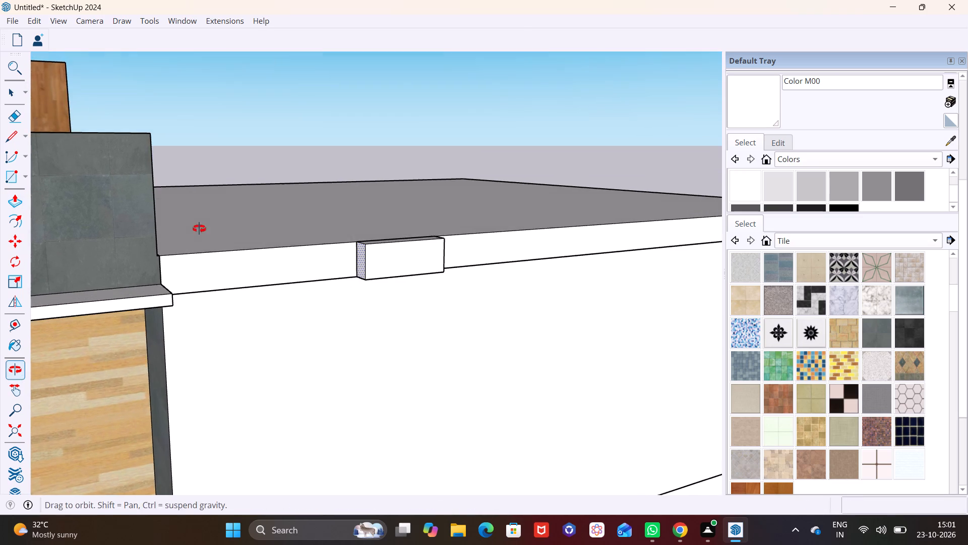
{"action": "middle_click_drag", "start_coordinate": [199, 229], "coordinate": [205, 230]}
{"action": "scroll", "coordinate": [216, 231], "scroll_direction": "up", "scroll_amount": 2}
{"action": "left_click", "coordinate": [401, 267]}
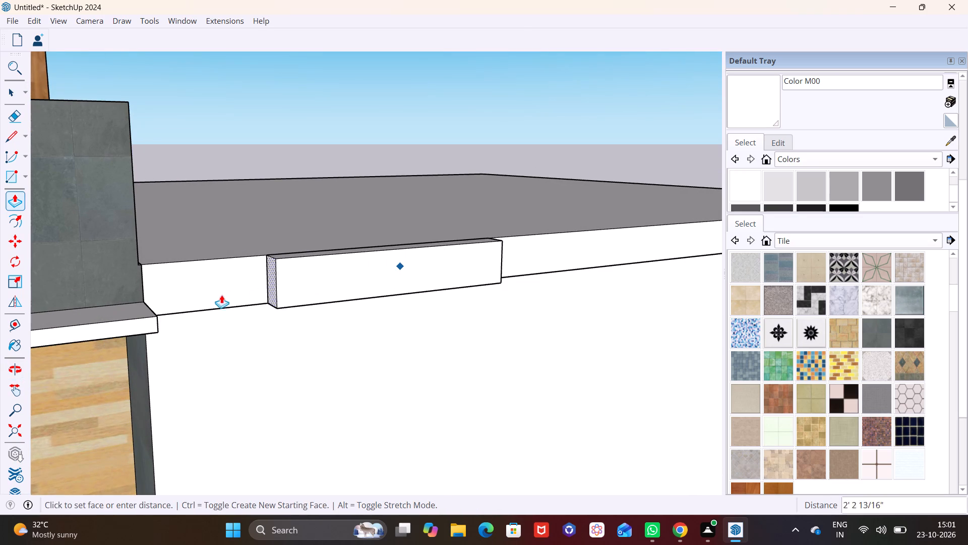
{"action": "left_click", "coordinate": [141, 306]}
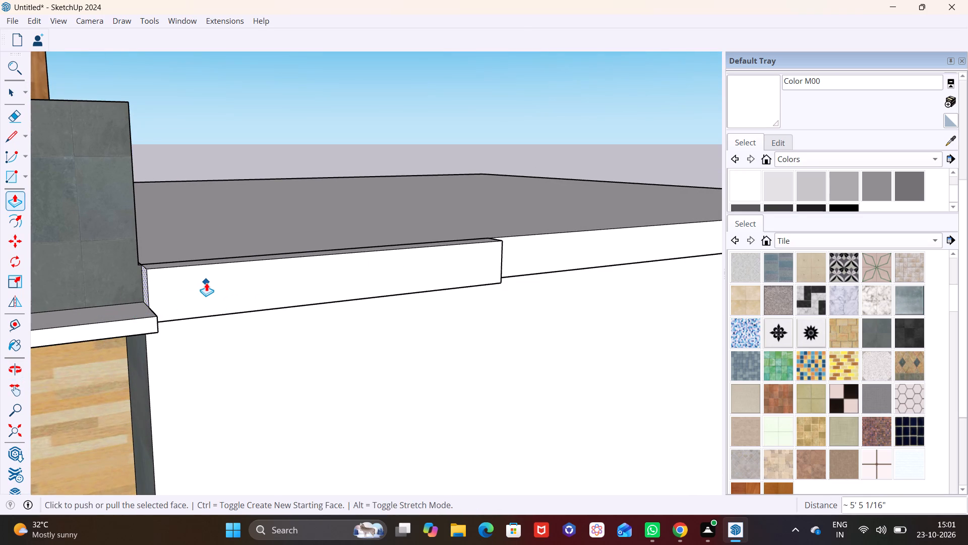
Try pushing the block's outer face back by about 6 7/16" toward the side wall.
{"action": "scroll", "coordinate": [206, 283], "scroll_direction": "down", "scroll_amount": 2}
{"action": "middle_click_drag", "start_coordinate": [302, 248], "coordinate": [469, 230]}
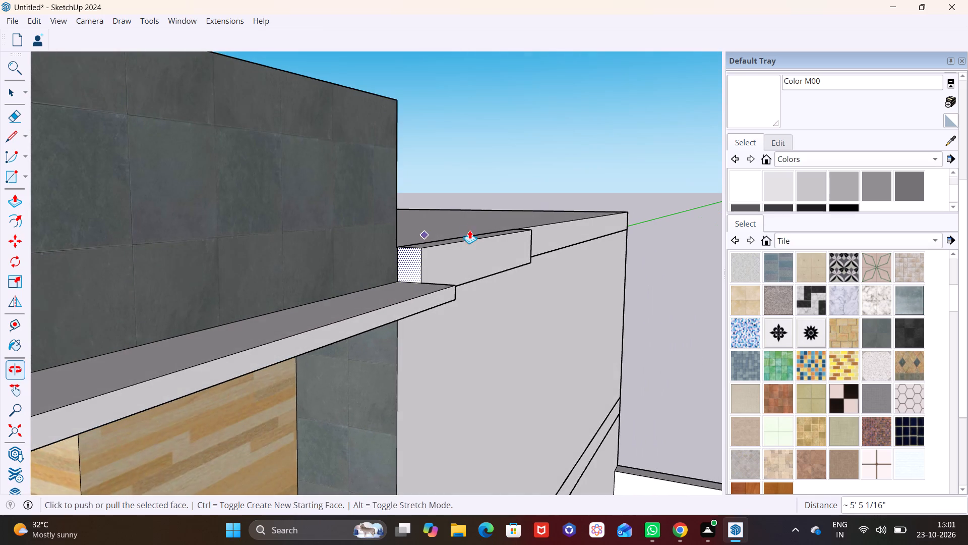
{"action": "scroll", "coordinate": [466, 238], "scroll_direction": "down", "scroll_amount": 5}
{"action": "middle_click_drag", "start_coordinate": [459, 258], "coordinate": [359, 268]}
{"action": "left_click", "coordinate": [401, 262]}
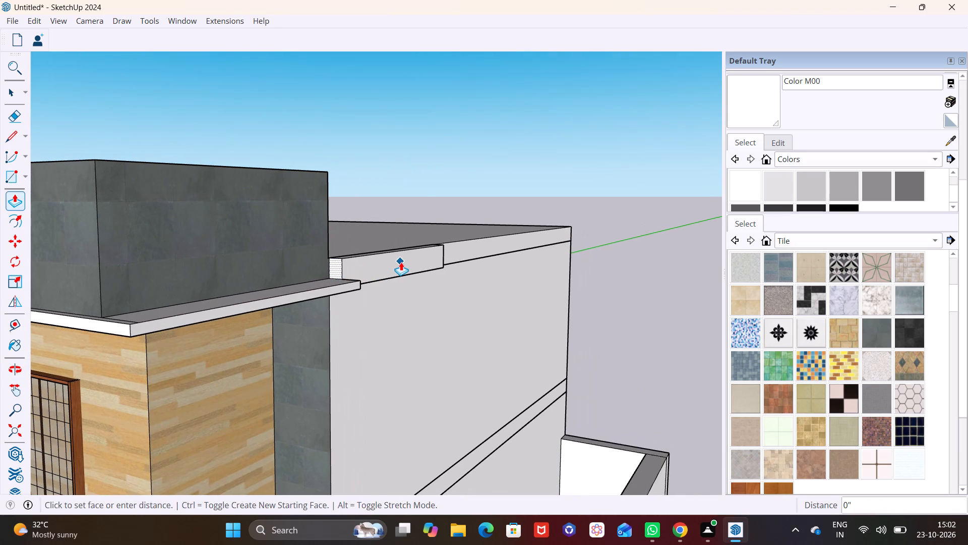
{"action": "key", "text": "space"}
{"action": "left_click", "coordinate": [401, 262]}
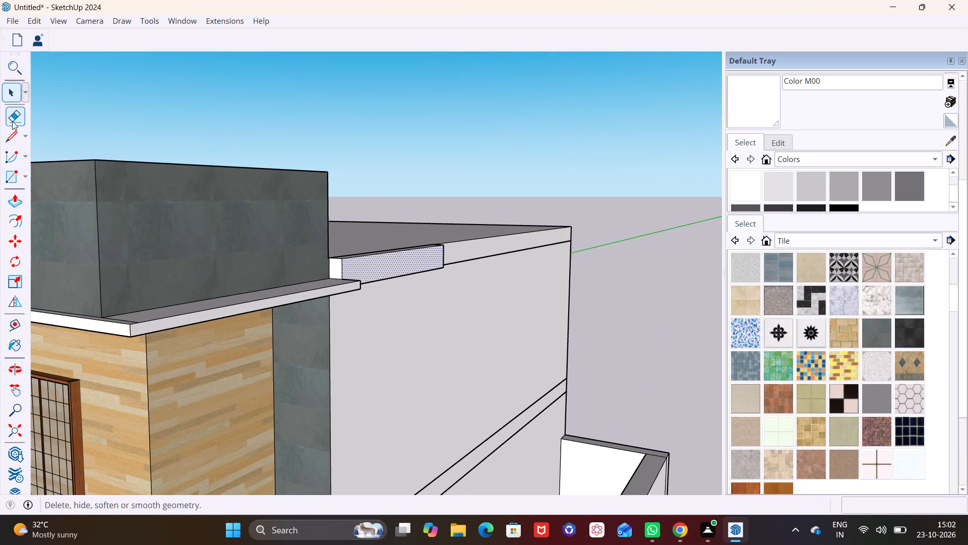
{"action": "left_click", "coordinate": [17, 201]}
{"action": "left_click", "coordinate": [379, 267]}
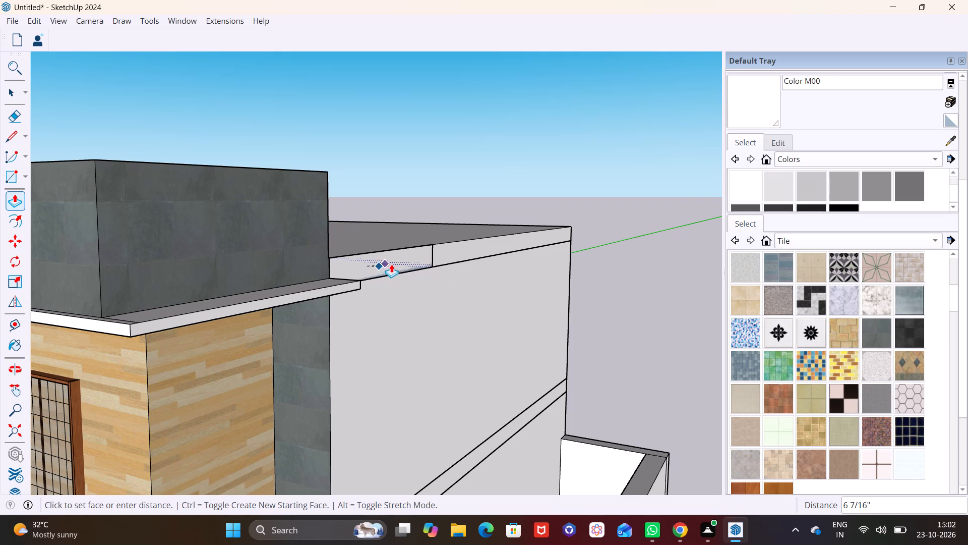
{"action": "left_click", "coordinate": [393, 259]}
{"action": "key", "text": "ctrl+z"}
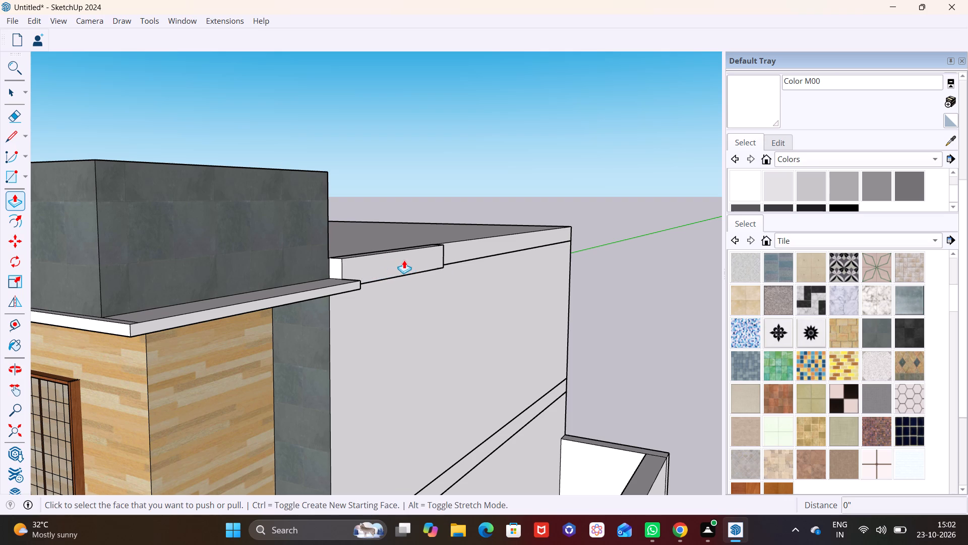
Push the block's outer face toward the side wall to reduce its projection to about half.
{"action": "left_click_drag", "start_coordinate": [386, 262], "coordinate": [378, 261]}
{"action": "left_click", "coordinate": [378, 261]}
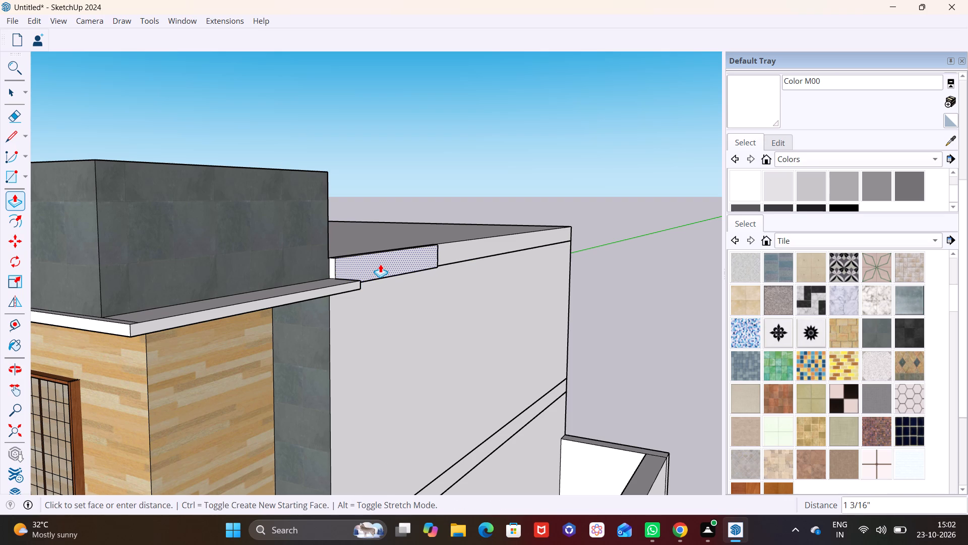
{"action": "left_click", "coordinate": [380, 264]}
{"action": "key", "text": "space"}
Extend the block's rear end by about 22' along the roof edge to the house's back corner.
{"action": "middle_click_drag", "start_coordinate": [451, 261], "coordinate": [112, 297]}
{"action": "scroll", "coordinate": [273, 267], "scroll_direction": "up", "scroll_amount": 1}
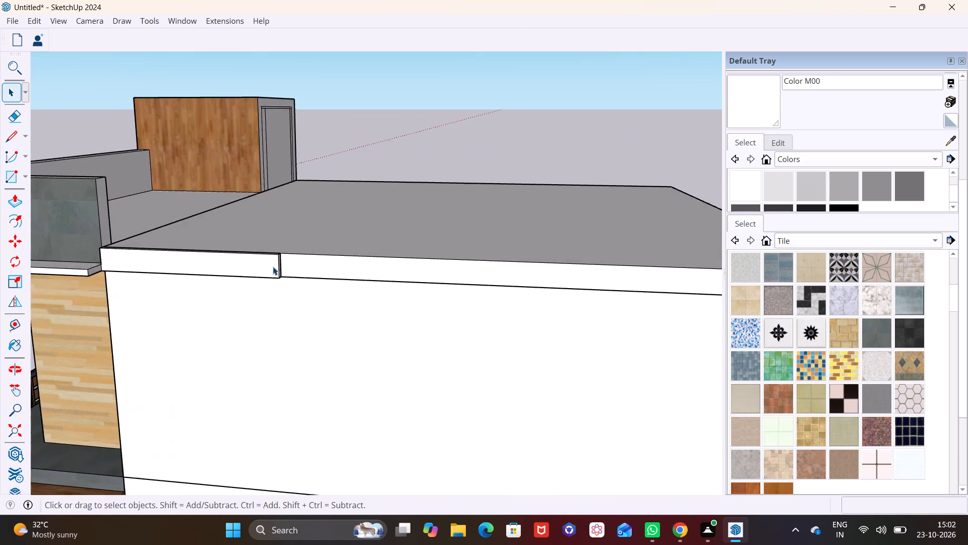
{"action": "scroll", "coordinate": [273, 266], "scroll_direction": "up", "scroll_amount": 4}
{"action": "middle_click_drag", "start_coordinate": [276, 266], "coordinate": [116, 271]}
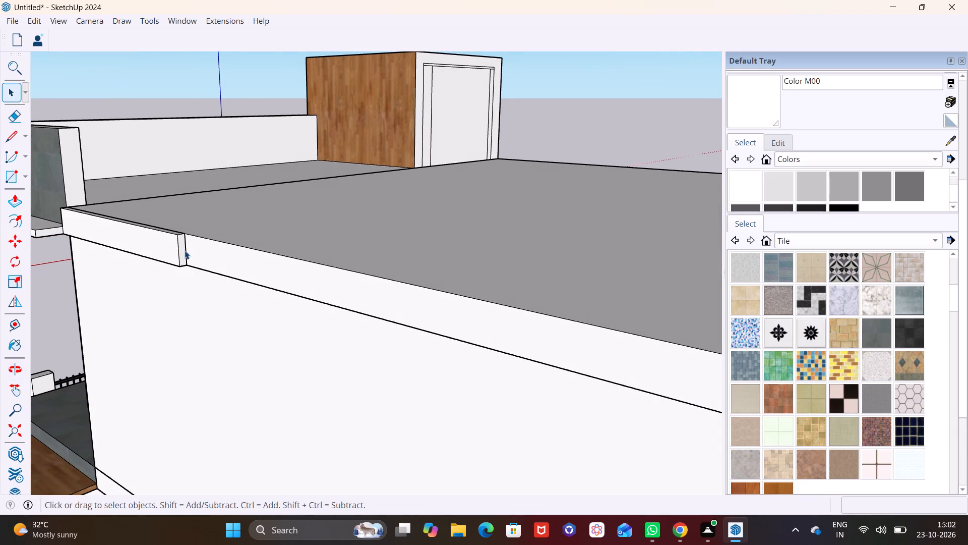
{"action": "left_click", "coordinate": [185, 250]}
{"action": "left_click", "coordinate": [183, 252]}
{"action": "left_click", "coordinate": [13, 200]}
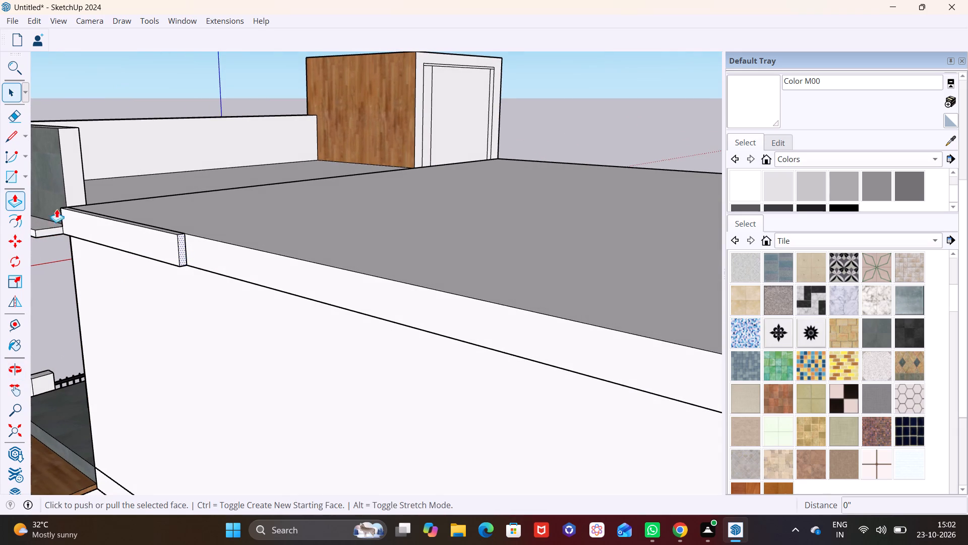
{"action": "left_click", "coordinate": [181, 253]}
{"action": "scroll", "coordinate": [346, 266], "scroll_direction": "down", "scroll_amount": 2}
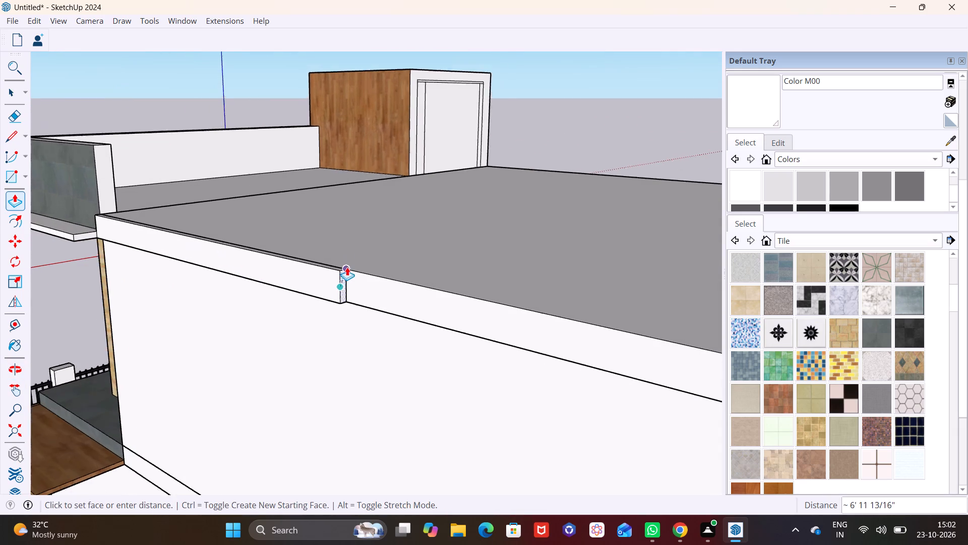
{"action": "scroll", "coordinate": [347, 267], "scroll_direction": "down", "scroll_amount": 7}
{"action": "middle_click_drag", "start_coordinate": [457, 316], "coordinate": [325, 267], "text": "shift"}
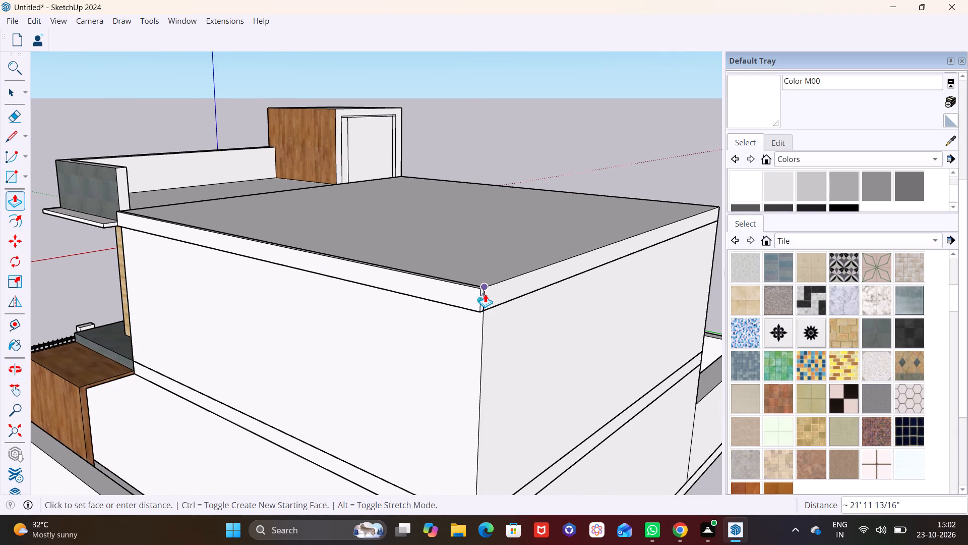
{"action": "left_click", "coordinate": [485, 294]}
Pull the roof-edge band's underside down along the side wall to roughly double the band's height.
{"action": "middle_click_drag", "start_coordinate": [385, 298], "coordinate": [392, 225]}
{"action": "scroll", "coordinate": [396, 197], "scroll_direction": "up", "scroll_amount": 3}
{"action": "middle_click_drag", "start_coordinate": [373, 194], "coordinate": [363, 134]}
{"action": "scroll", "coordinate": [365, 133], "scroll_direction": "up", "scroll_amount": 3}
{"action": "key", "text": "space"}
{"action": "left_click", "coordinate": [331, 131]}
{"action": "left_click", "coordinate": [329, 129]}
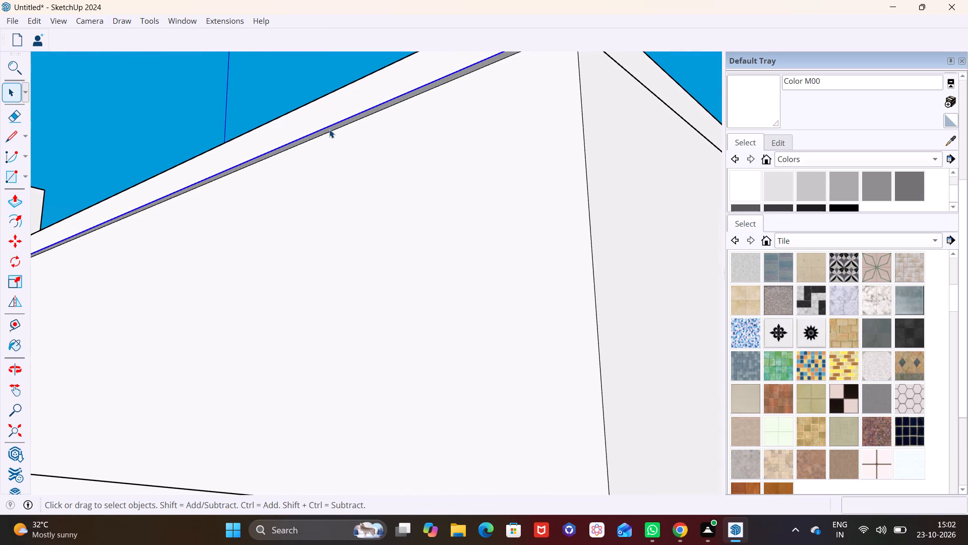
{"action": "scroll", "coordinate": [298, 151], "scroll_direction": "up", "scroll_amount": 4}
{"action": "left_click", "coordinate": [289, 142]}
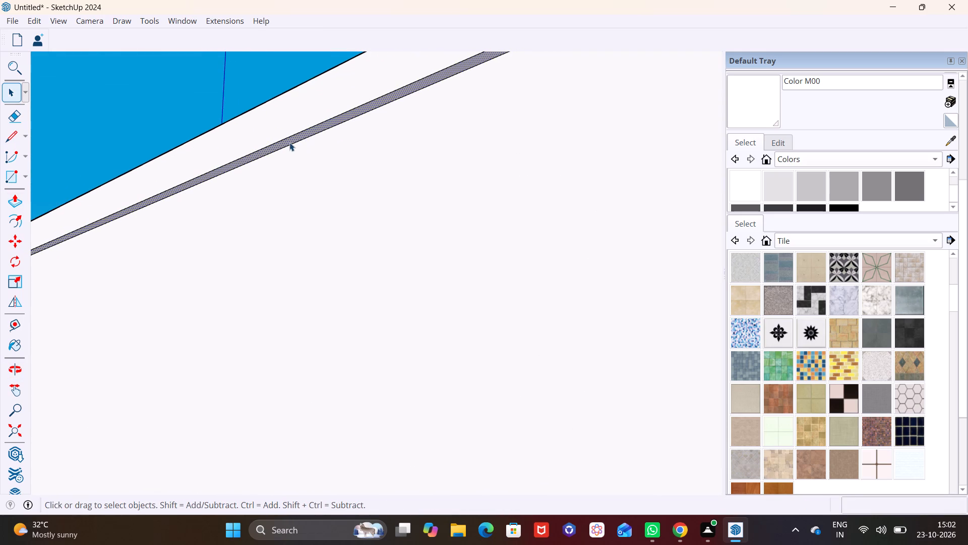
{"action": "left_click", "coordinate": [22, 197]}
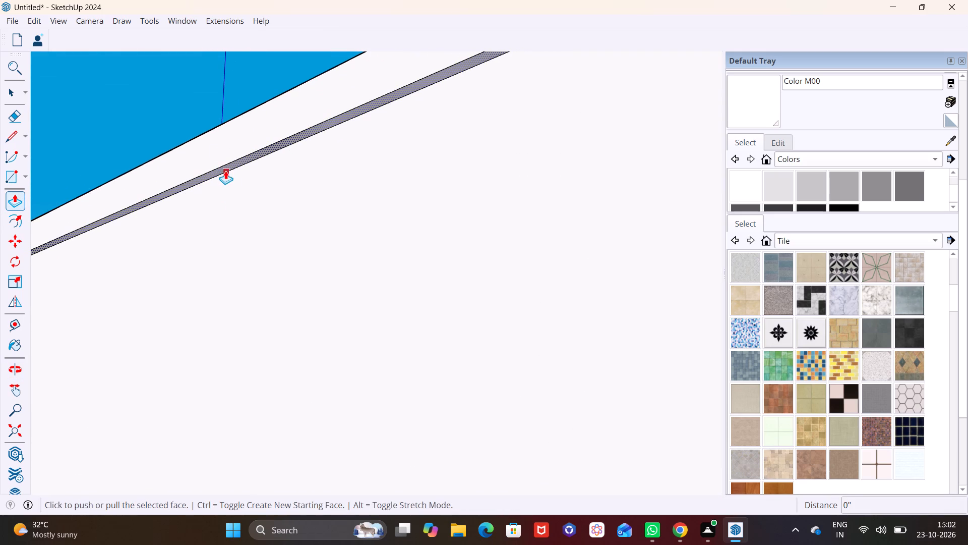
{"action": "left_click", "coordinate": [225, 171]}
{"action": "left_click", "coordinate": [238, 264]}
{"action": "key", "text": "space"}
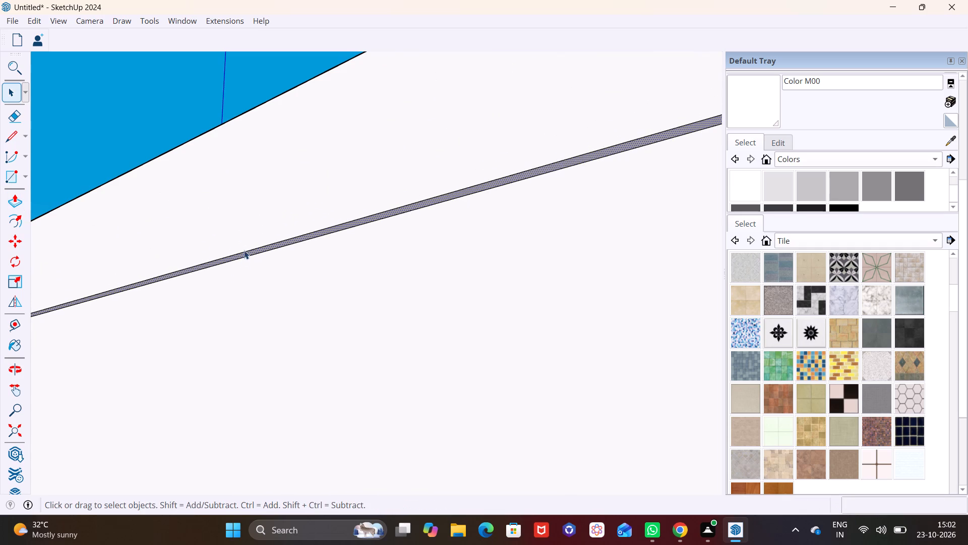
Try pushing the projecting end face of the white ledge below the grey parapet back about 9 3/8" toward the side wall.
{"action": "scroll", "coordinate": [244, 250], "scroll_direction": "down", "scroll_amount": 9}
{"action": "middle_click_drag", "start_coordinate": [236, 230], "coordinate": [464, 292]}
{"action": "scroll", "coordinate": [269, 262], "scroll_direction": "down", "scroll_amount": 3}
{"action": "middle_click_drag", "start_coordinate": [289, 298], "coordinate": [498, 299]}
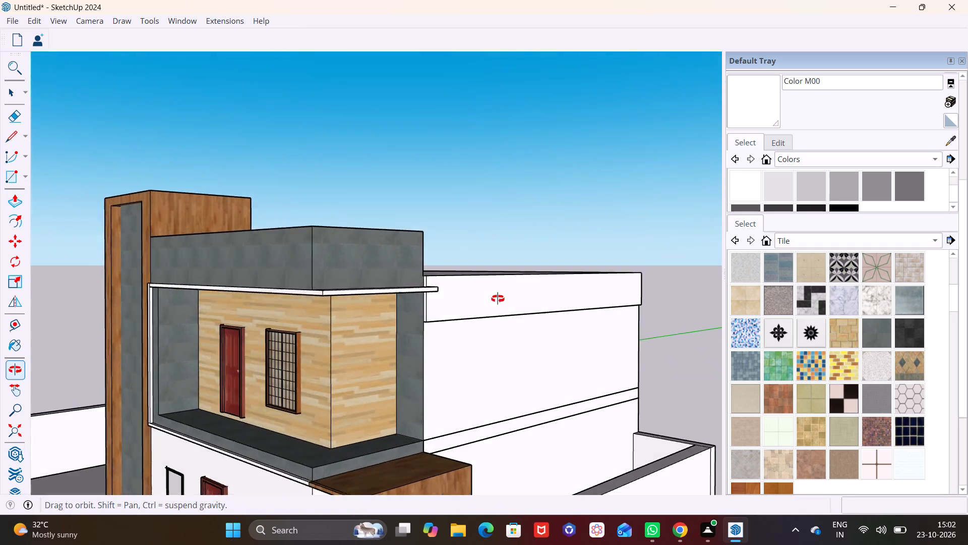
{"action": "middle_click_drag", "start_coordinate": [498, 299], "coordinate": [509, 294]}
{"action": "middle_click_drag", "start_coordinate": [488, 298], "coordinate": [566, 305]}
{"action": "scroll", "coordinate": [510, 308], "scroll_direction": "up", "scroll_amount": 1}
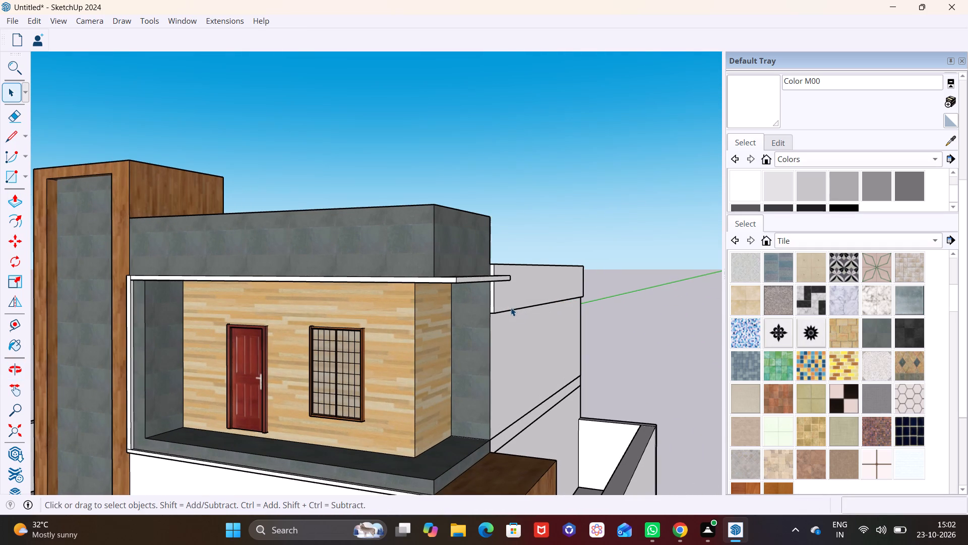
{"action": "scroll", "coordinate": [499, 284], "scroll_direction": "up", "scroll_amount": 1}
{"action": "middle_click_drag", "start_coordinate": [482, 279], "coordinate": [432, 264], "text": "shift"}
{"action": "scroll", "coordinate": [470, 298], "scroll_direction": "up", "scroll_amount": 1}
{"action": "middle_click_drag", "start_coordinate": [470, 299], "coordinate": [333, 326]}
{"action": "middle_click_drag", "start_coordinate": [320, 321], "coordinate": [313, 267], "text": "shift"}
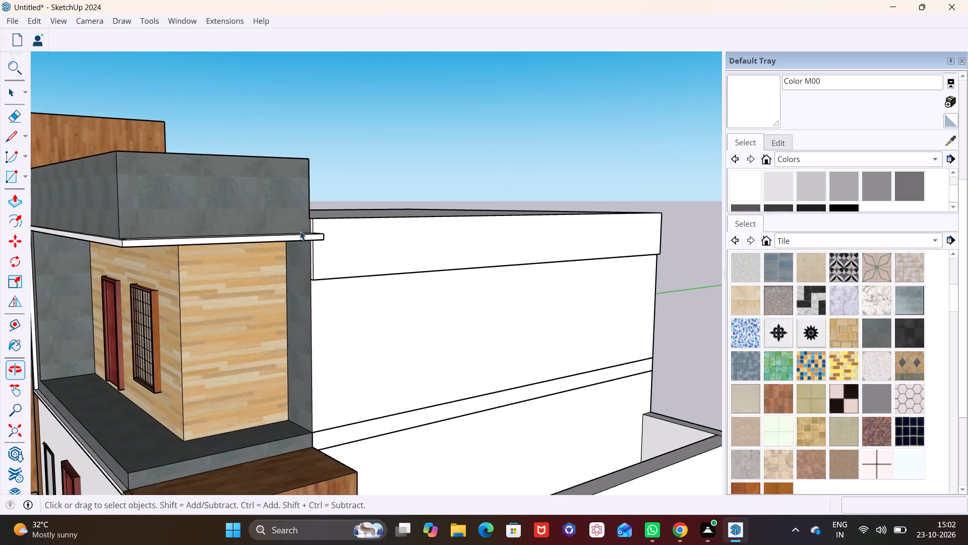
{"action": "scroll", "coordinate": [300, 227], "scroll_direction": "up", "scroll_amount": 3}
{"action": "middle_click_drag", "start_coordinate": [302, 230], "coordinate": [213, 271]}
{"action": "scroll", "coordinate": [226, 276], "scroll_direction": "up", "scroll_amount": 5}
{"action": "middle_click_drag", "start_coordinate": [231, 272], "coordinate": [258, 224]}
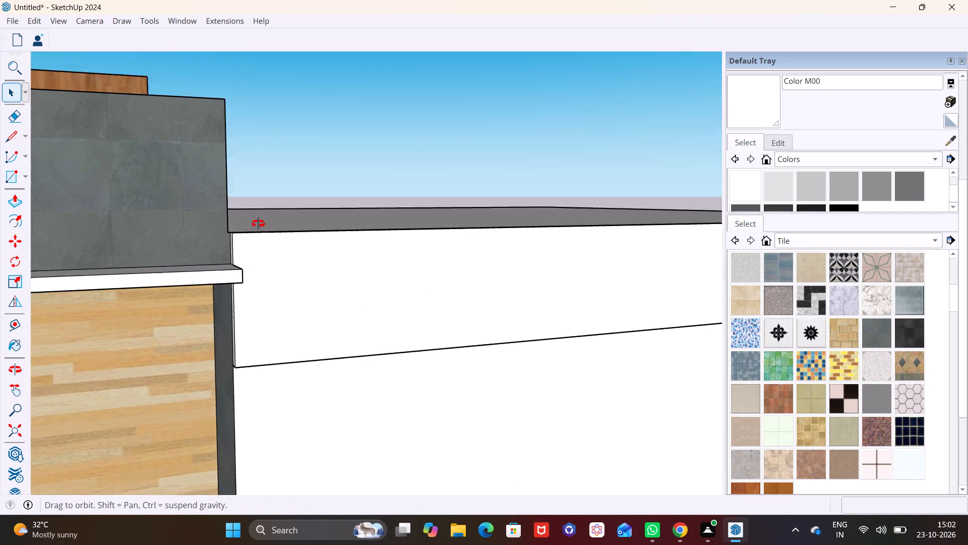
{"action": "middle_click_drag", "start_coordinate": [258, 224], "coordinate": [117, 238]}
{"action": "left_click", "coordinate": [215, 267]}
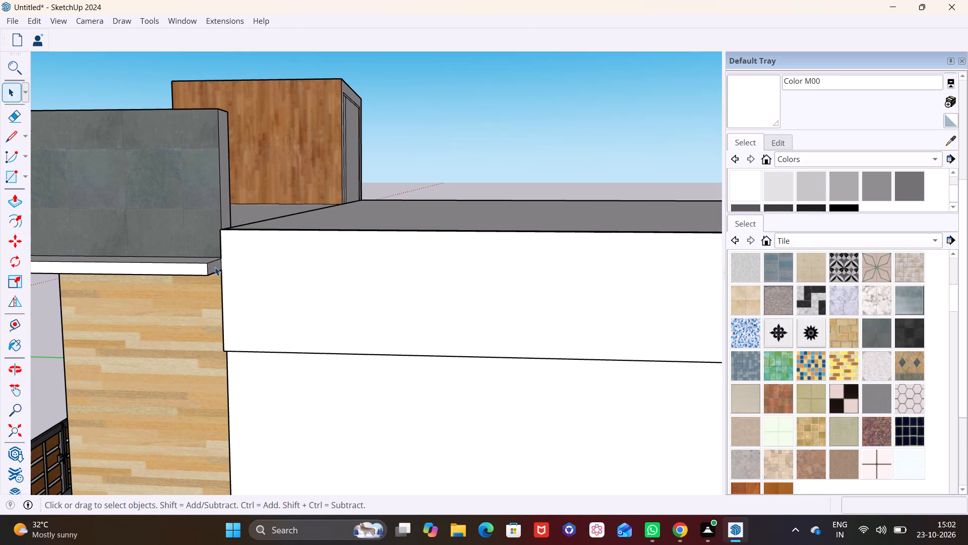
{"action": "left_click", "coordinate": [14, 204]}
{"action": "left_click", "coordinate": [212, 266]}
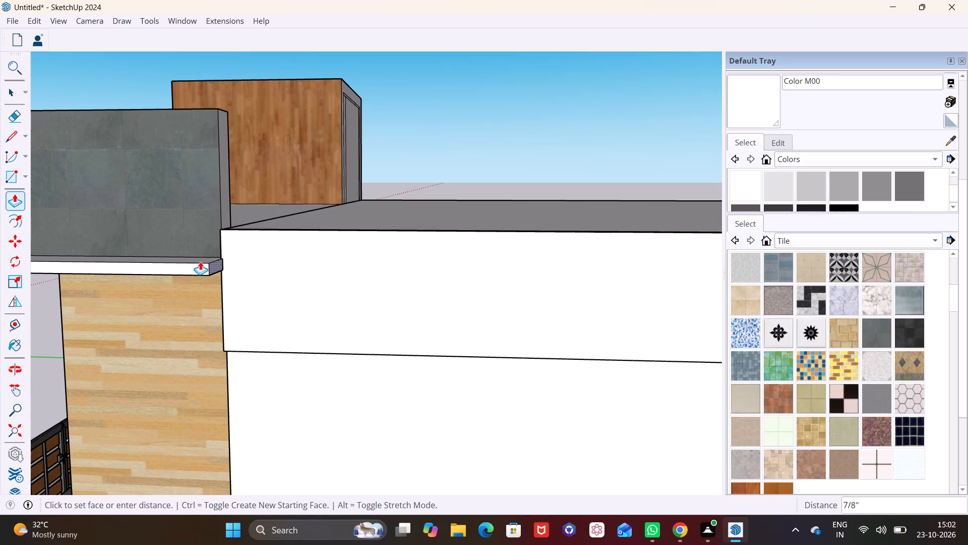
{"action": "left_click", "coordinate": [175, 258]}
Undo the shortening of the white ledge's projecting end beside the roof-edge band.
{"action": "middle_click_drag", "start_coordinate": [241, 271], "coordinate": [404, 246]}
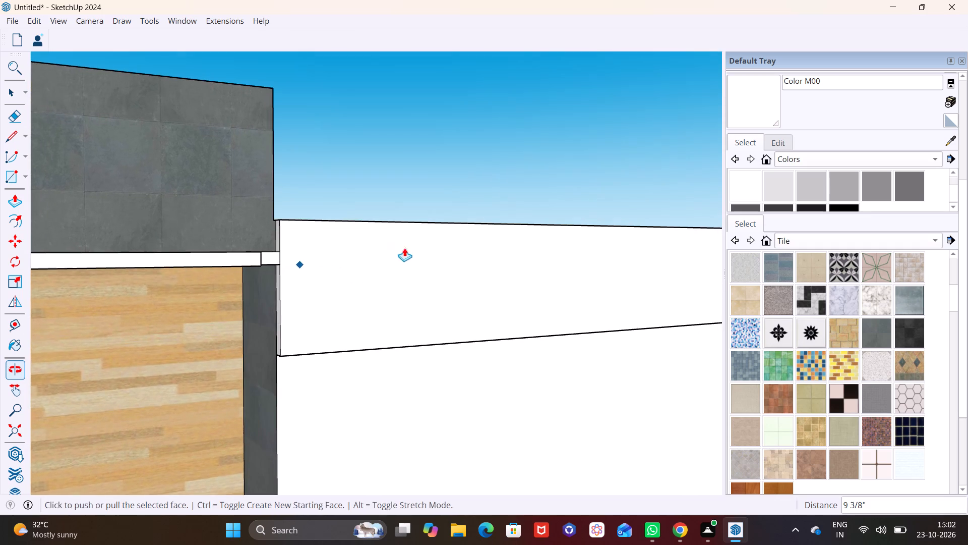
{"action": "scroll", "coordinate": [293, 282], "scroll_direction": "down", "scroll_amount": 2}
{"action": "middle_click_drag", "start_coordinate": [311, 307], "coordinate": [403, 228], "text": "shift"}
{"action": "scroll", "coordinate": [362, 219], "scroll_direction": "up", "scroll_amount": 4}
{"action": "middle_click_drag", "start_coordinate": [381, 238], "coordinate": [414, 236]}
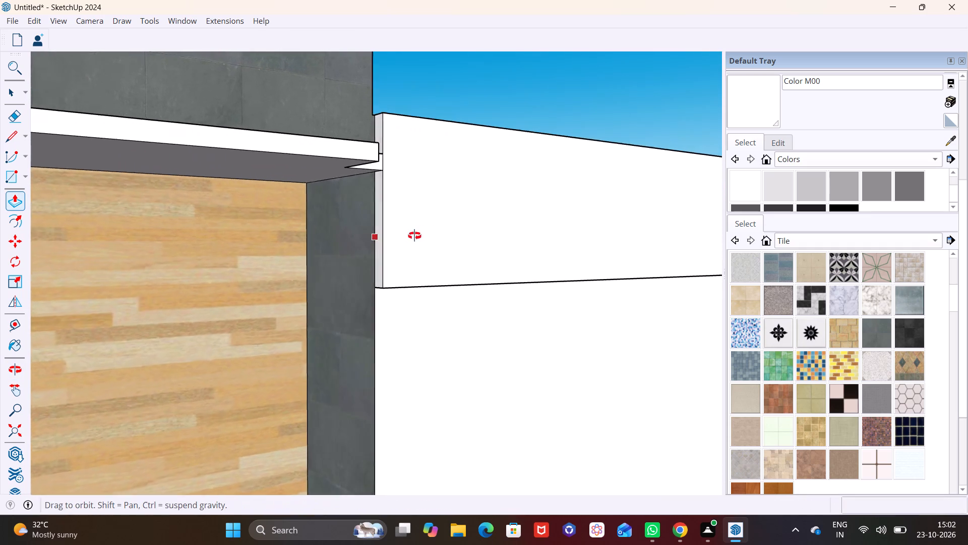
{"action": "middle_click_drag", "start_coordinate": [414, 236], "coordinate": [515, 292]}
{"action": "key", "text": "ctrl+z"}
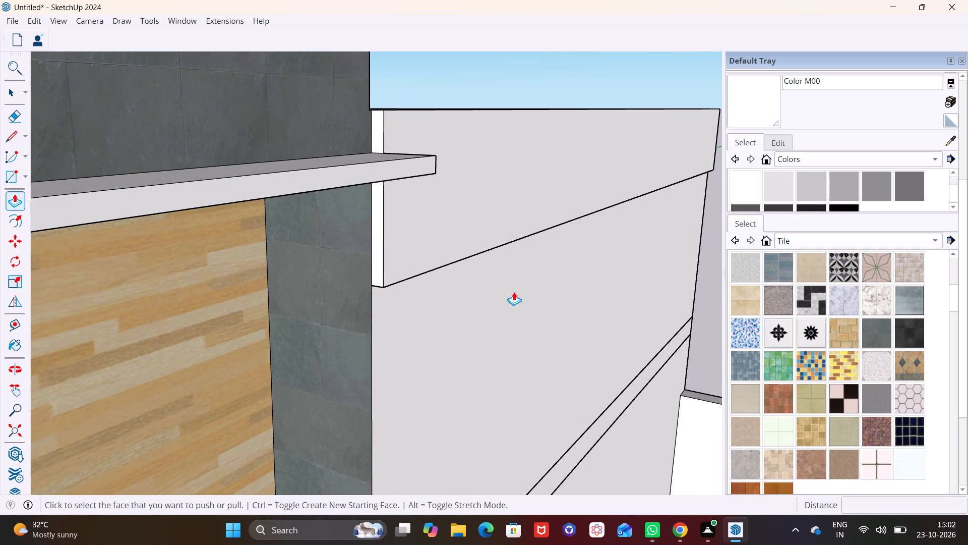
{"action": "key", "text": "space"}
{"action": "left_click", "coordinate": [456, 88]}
Examine the upper front facade, wood-clad tower, parapet and roof from several angles.
{"action": "scroll", "coordinate": [470, 140], "scroll_direction": "down", "scroll_amount": 4}
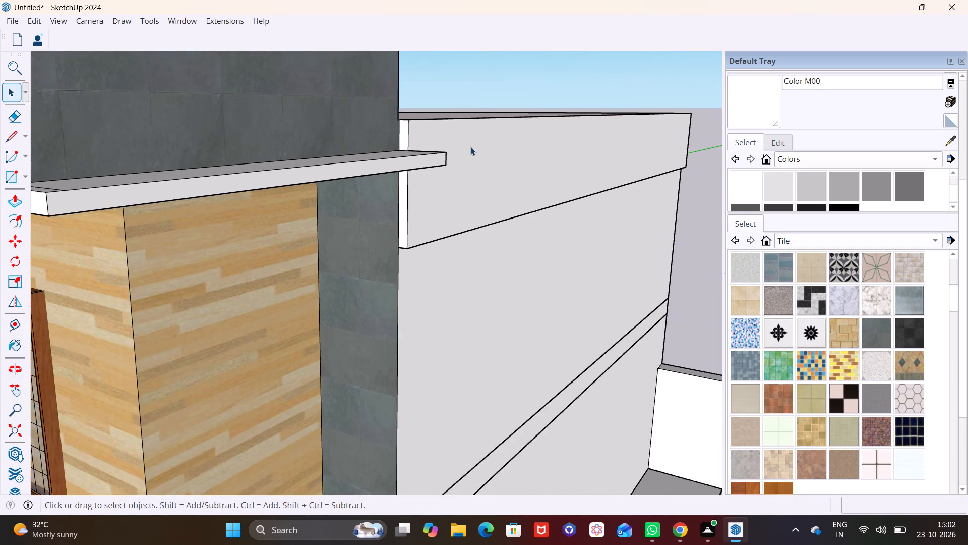
{"action": "scroll", "coordinate": [470, 147], "scroll_direction": "down", "scroll_amount": 1}
{"action": "middle_click_drag", "start_coordinate": [422, 138], "coordinate": [412, 119]}
{"action": "scroll", "coordinate": [343, 144], "scroll_direction": "down", "scroll_amount": 3}
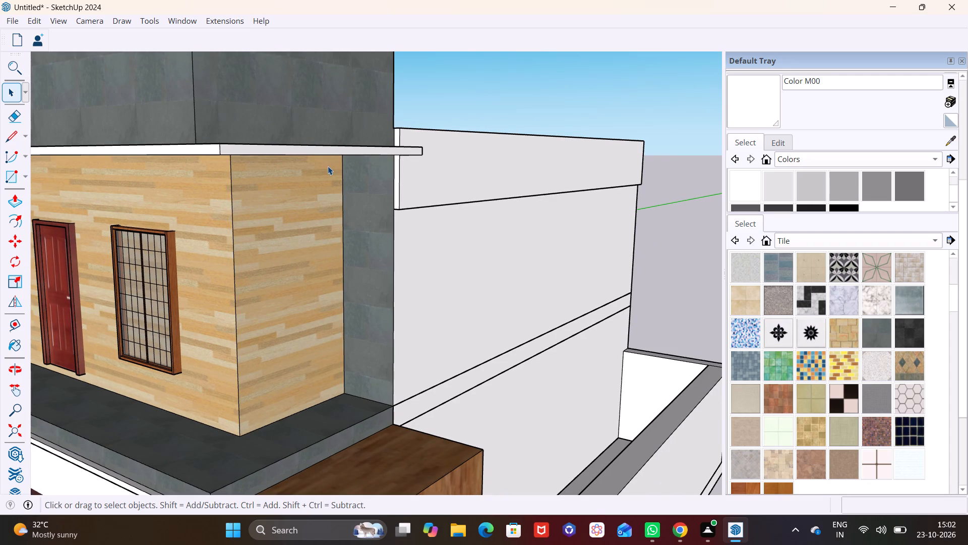
{"action": "middle_click_drag", "start_coordinate": [323, 170], "coordinate": [418, 277]}
{"action": "scroll", "coordinate": [297, 197], "scroll_direction": "down", "scroll_amount": 3}
{"action": "scroll", "coordinate": [214, 176], "scroll_direction": "down", "scroll_amount": 1}
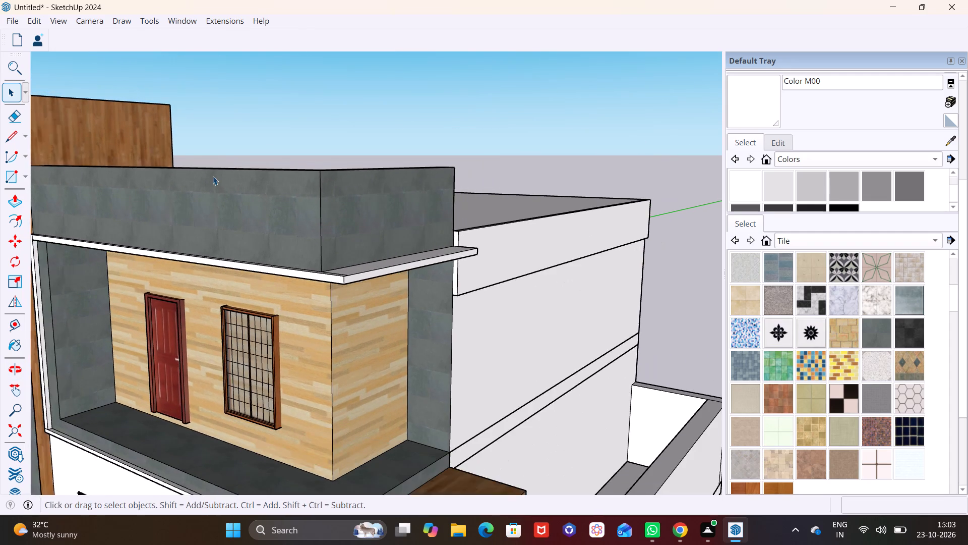
{"action": "scroll", "coordinate": [213, 176], "scroll_direction": "down", "scroll_amount": 3}
{"action": "middle_click_drag", "start_coordinate": [197, 168], "coordinate": [312, 214], "text": "shift"}
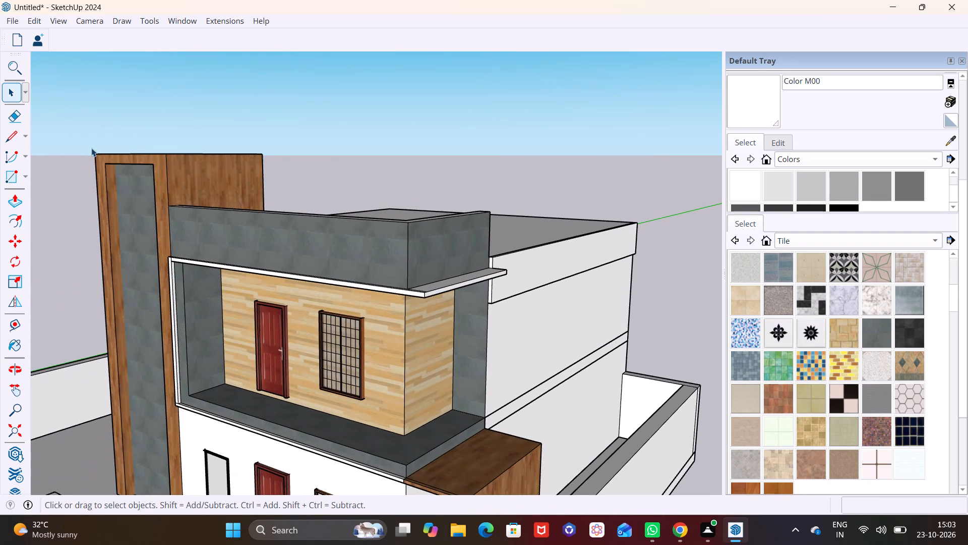
{"action": "scroll", "coordinate": [97, 139], "scroll_direction": "up", "scroll_amount": 2}
{"action": "middle_click", "coordinate": [154, 170]}
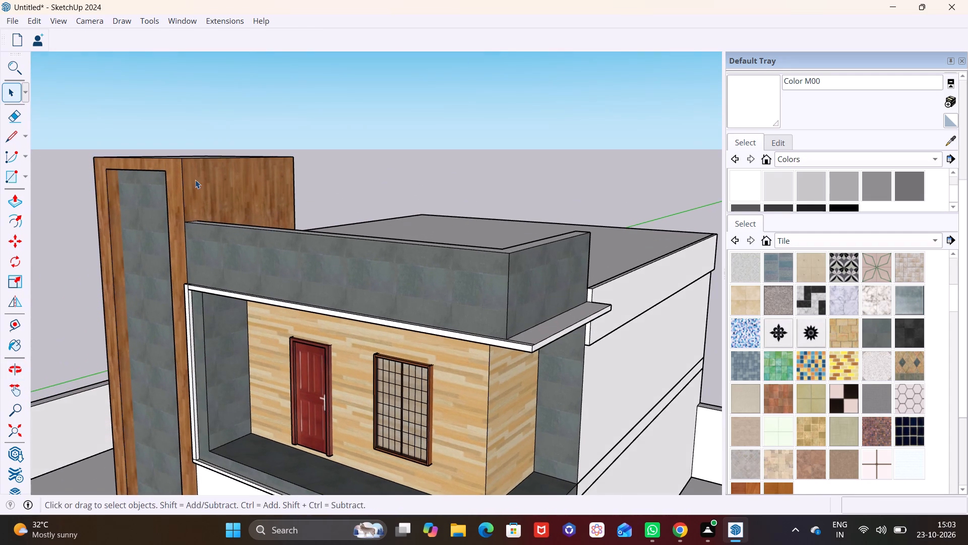
{"action": "scroll", "coordinate": [195, 182], "scroll_direction": "down", "scroll_amount": 1}
{"action": "middle_click_drag", "start_coordinate": [195, 182], "coordinate": [174, 177], "text": "shift"}
{"action": "scroll", "coordinate": [177, 177], "scroll_direction": "down", "scroll_amount": 1}
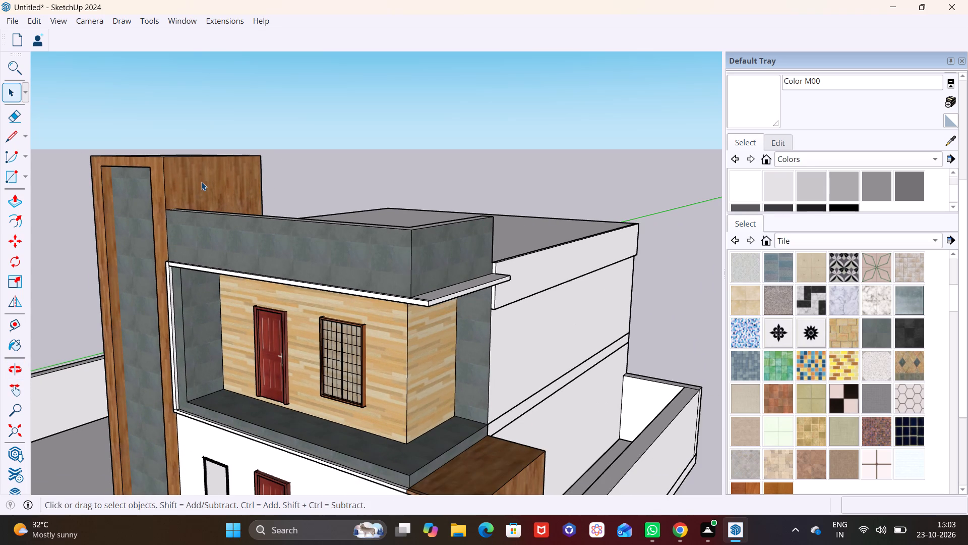
{"action": "scroll", "coordinate": [201, 182], "scroll_direction": "up", "scroll_amount": 1}
{"action": "middle_click_drag", "start_coordinate": [202, 182], "coordinate": [170, 194]}
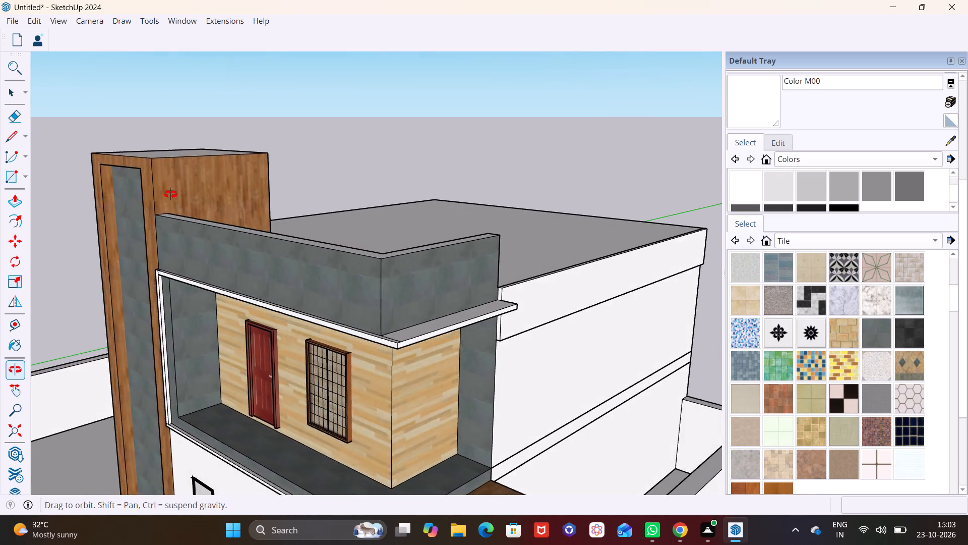
{"action": "middle_click_drag", "start_coordinate": [170, 194], "coordinate": [171, 211]}
{"action": "middle_click_drag", "start_coordinate": [186, 181], "coordinate": [186, 213], "text": "shift"}
{"action": "middle_click_drag", "start_coordinate": [191, 204], "coordinate": [268, 141]}
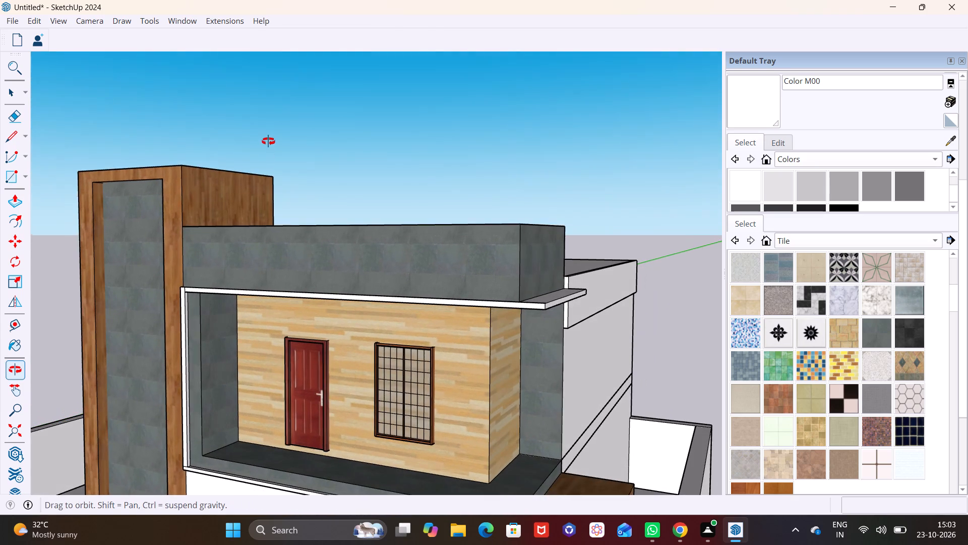
{"action": "middle_click_drag", "start_coordinate": [268, 141], "coordinate": [268, 142]}
Draw a small rectangle on the flat roof strip behind the grey front parapet, roughly midway along it.
{"action": "left_click", "coordinate": [21, 181]}
{"action": "left_click", "coordinate": [33, 193]}
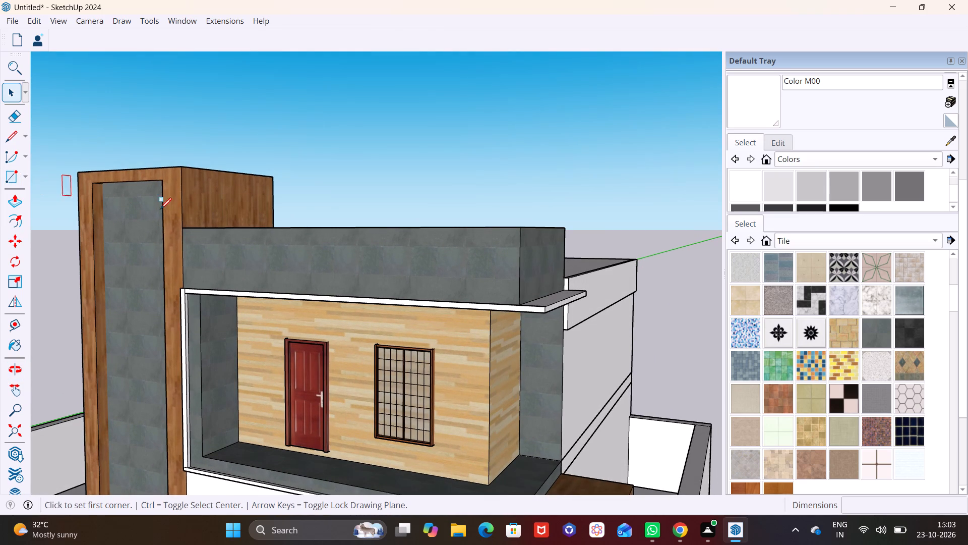
{"action": "middle_click_drag", "start_coordinate": [270, 230], "coordinate": [293, 350]}
{"action": "middle_click_drag", "start_coordinate": [324, 318], "coordinate": [324, 329]}
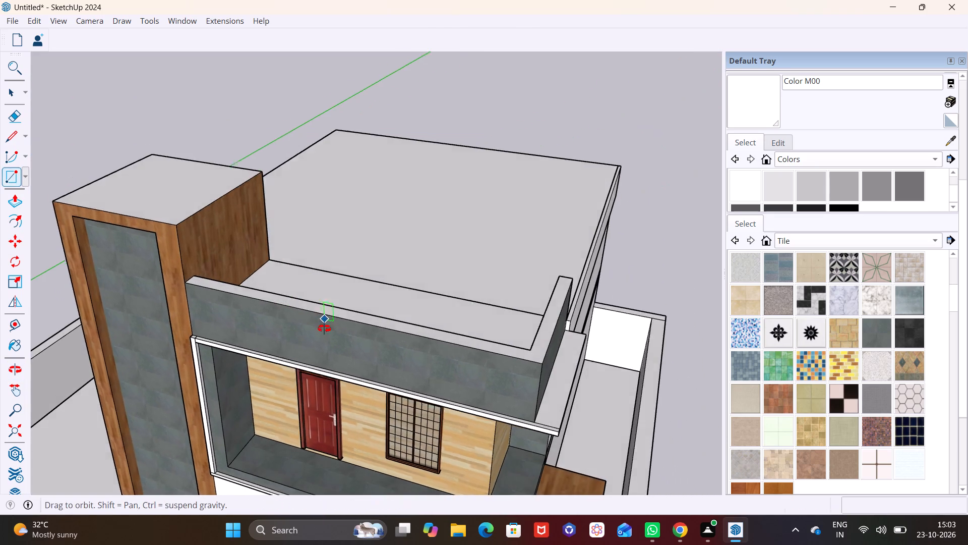
{"action": "middle_click_drag", "start_coordinate": [324, 329], "coordinate": [334, 374]}
{"action": "left_click", "coordinate": [365, 321]}
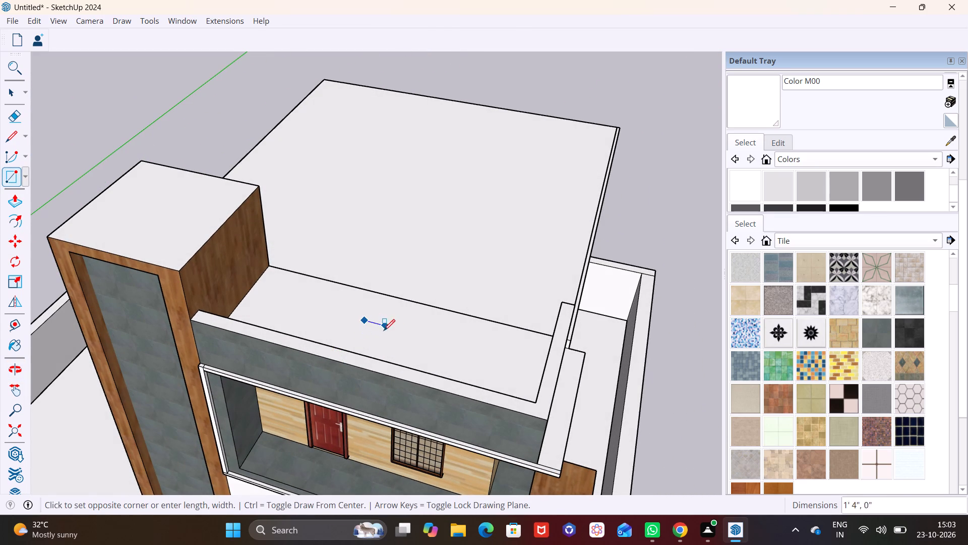
{"action": "left_click", "coordinate": [381, 343]}
Extrude the small roof rectangle upward about 14' 3" into a slim column.
{"action": "key", "text": "space"}
{"action": "left_click", "coordinate": [377, 335]}
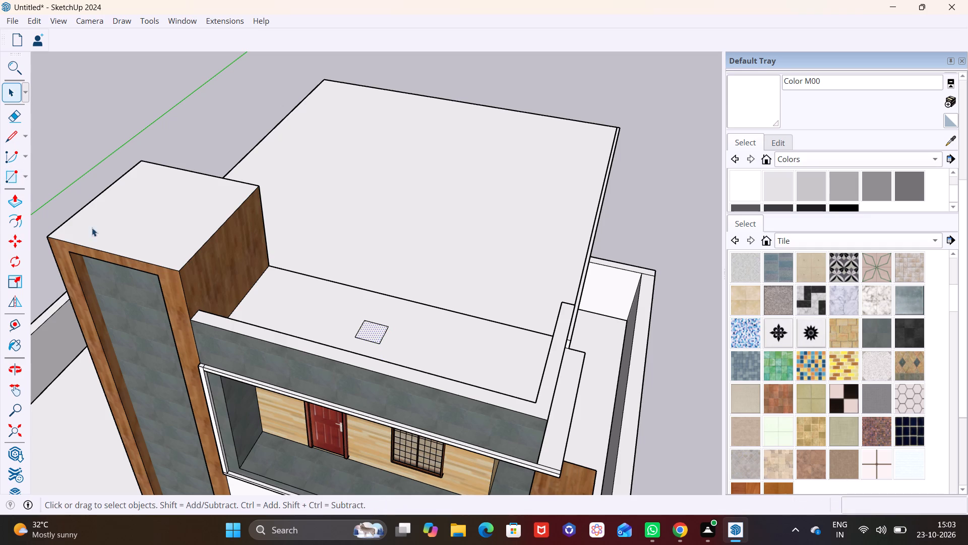
{"action": "left_click", "coordinate": [15, 202]}
{"action": "left_click", "coordinate": [374, 330]}
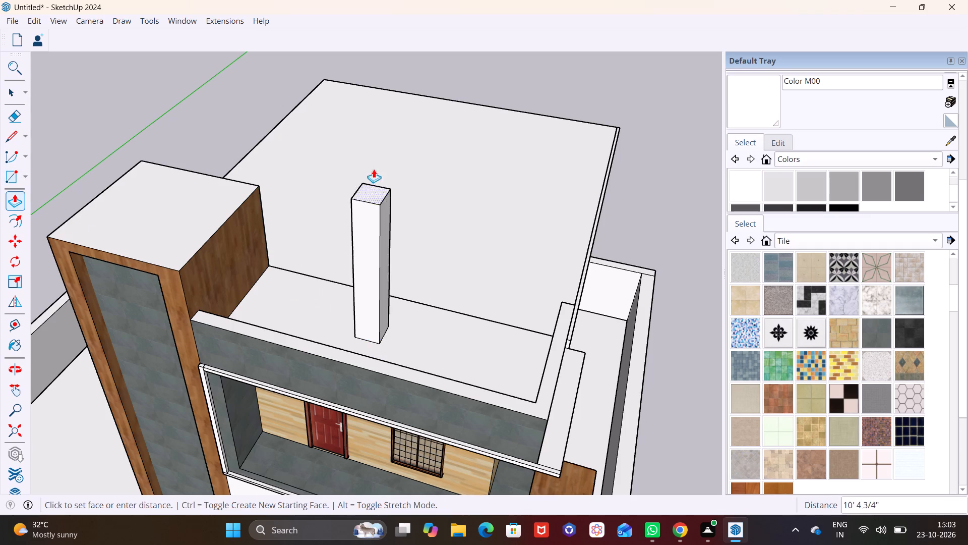
{"action": "left_click", "coordinate": [355, 128]}
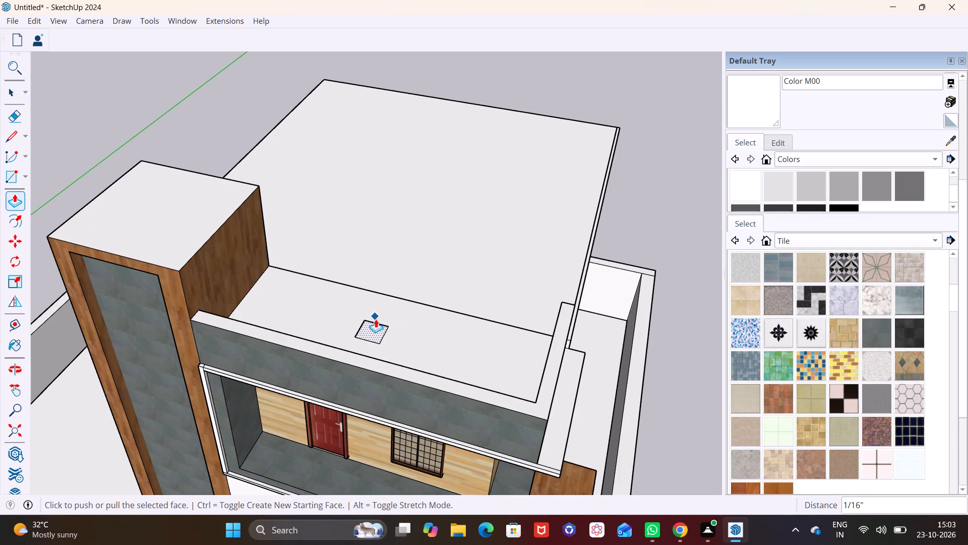
{"action": "left_click", "coordinate": [376, 325]}
{"action": "left_click", "coordinate": [359, 122]}
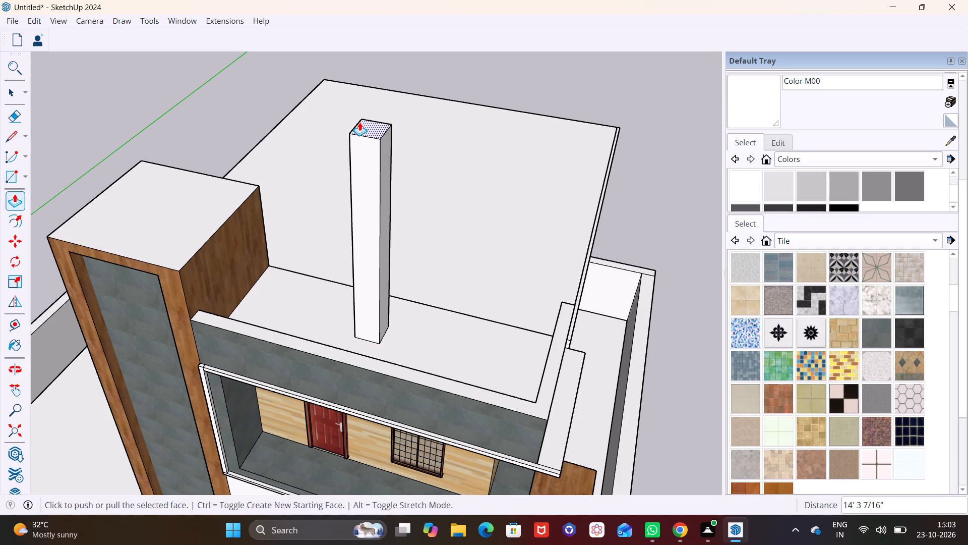
{"action": "key", "text": "space"}
{"action": "left_click", "coordinate": [344, 157]}
Examine the slim roof column against the tower and the whole house from the street side and from above.
{"action": "scroll", "coordinate": [362, 142], "scroll_direction": "down", "scroll_amount": 5}
{"action": "middle_click_drag", "start_coordinate": [351, 214], "coordinate": [404, 81]}
{"action": "scroll", "coordinate": [386, 163], "scroll_direction": "down", "scroll_amount": 5}
{"action": "middle_click_drag", "start_coordinate": [380, 181], "coordinate": [305, 169]}
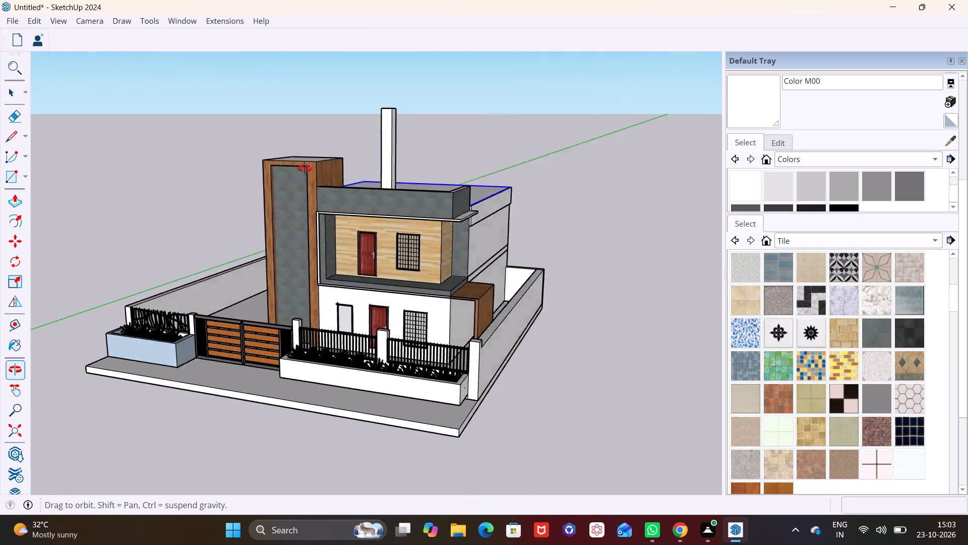
{"action": "middle_click_drag", "start_coordinate": [305, 169], "coordinate": [314, 137]}
{"action": "middle_click_drag", "start_coordinate": [335, 151], "coordinate": [280, 238], "text": "shift"}
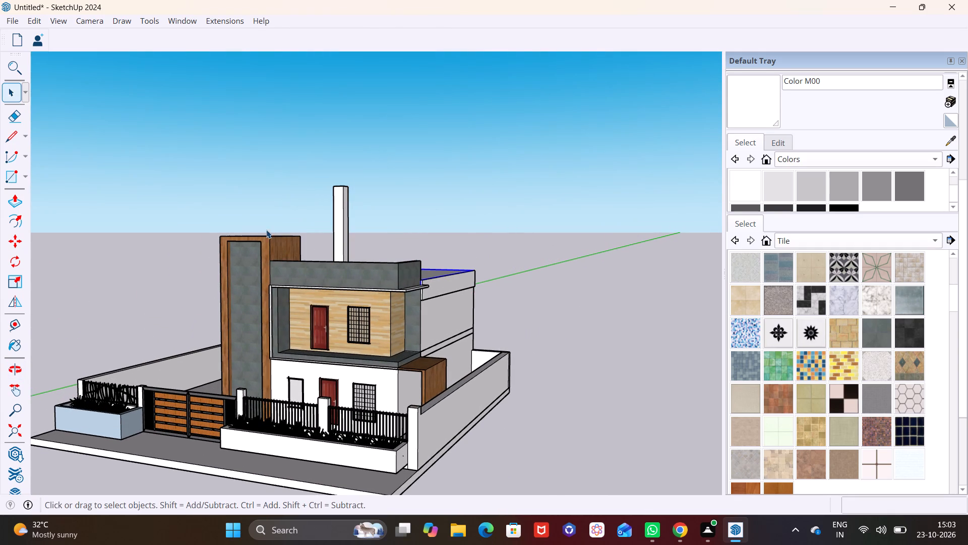
{"action": "middle_click_drag", "start_coordinate": [246, 224], "coordinate": [287, 318]}
{"action": "middle_click_drag", "start_coordinate": [291, 291], "coordinate": [352, 289], "text": "shift"}
{"action": "scroll", "coordinate": [324, 258], "scroll_direction": "up", "scroll_amount": 4}
{"action": "middle_click_drag", "start_coordinate": [267, 243], "coordinate": [256, 283]}
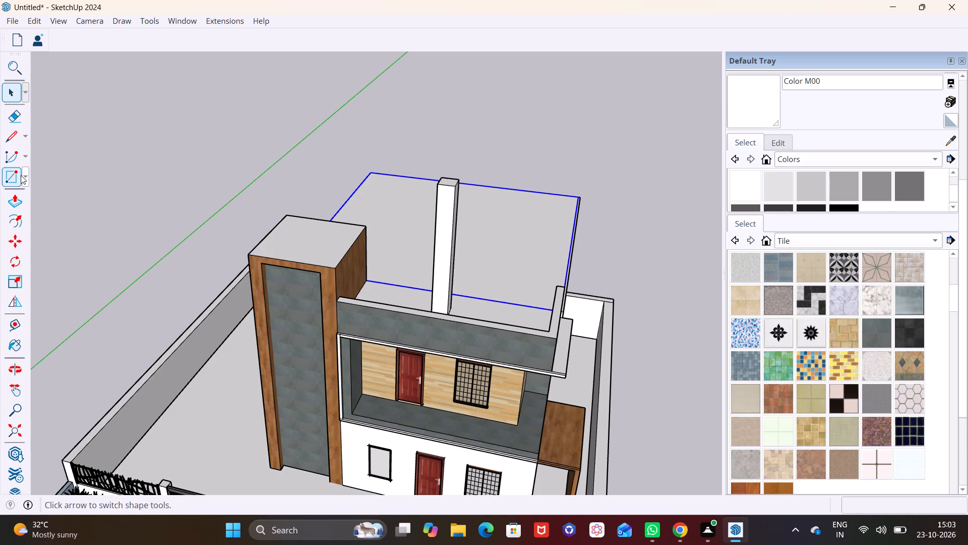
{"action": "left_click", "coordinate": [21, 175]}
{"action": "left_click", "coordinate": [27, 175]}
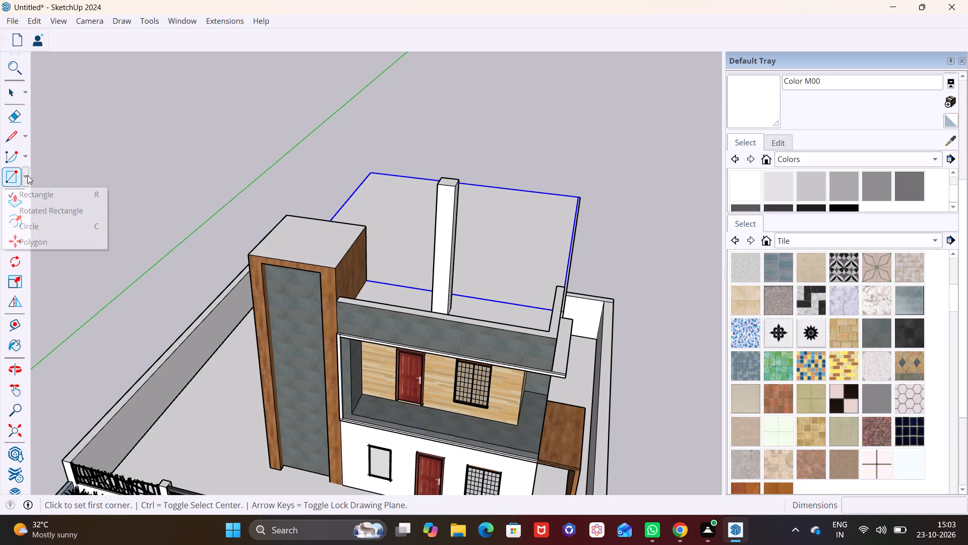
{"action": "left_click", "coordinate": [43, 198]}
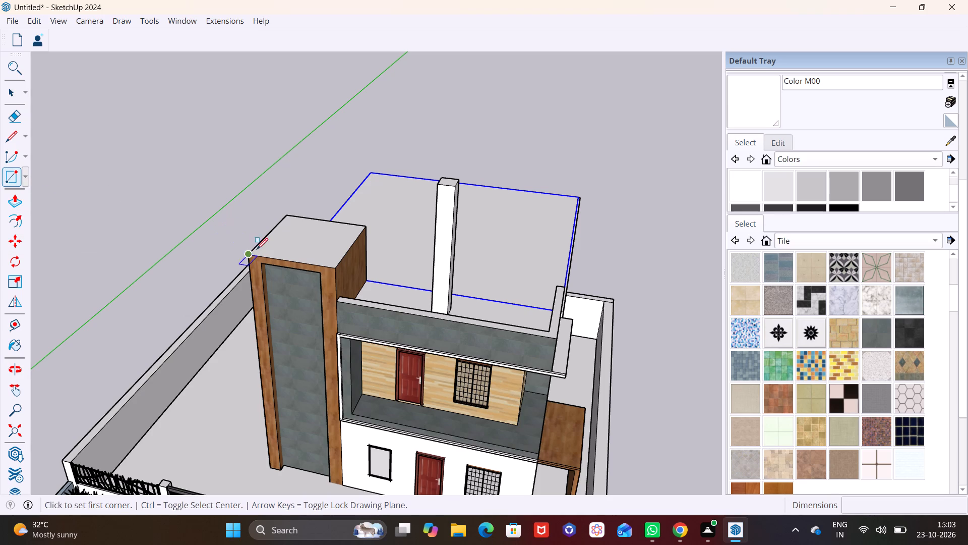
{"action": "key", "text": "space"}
Extrude the wood-clad tower's top face upward about 2' as a separate band above the wood cladding.
{"action": "left_click", "coordinate": [290, 240]}
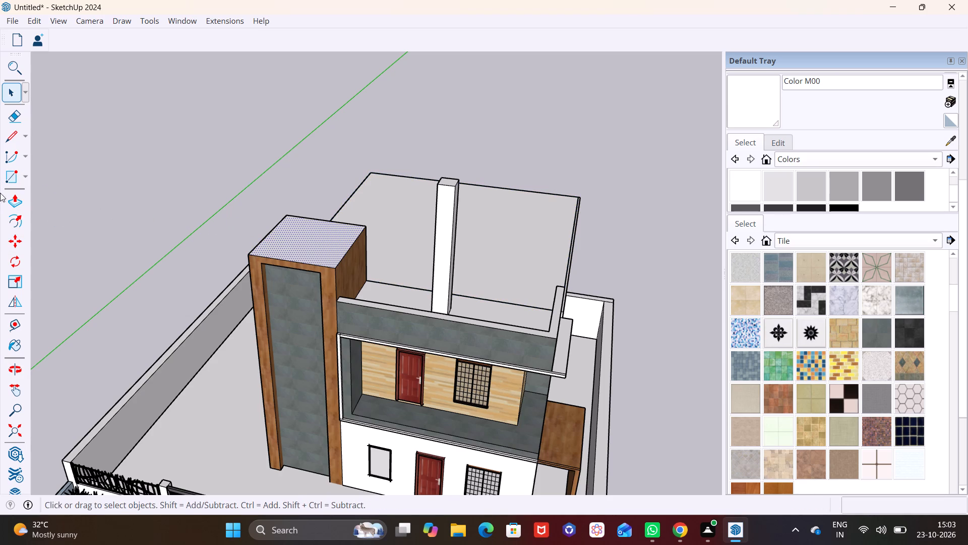
{"action": "left_click", "coordinate": [9, 200]}
{"action": "left_click", "coordinate": [298, 232]}
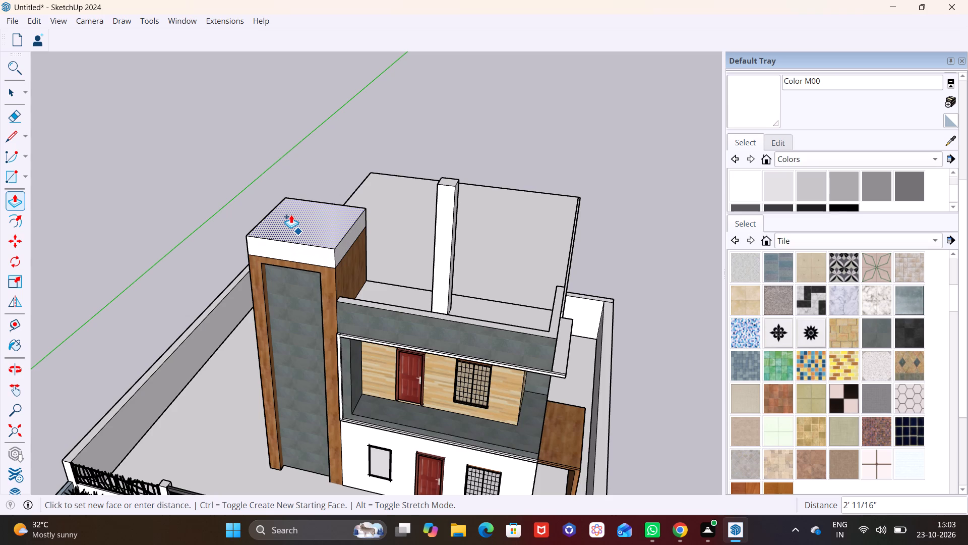
{"action": "left_click", "coordinate": [291, 214]}
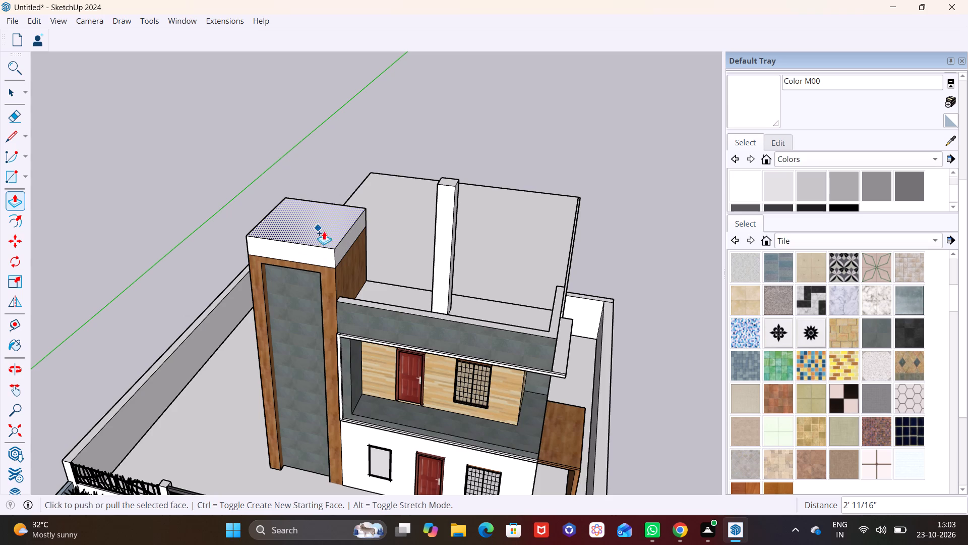
{"action": "middle_click_drag", "start_coordinate": [366, 247], "coordinate": [218, 244]}
{"action": "left_click", "coordinate": [10, 91]}
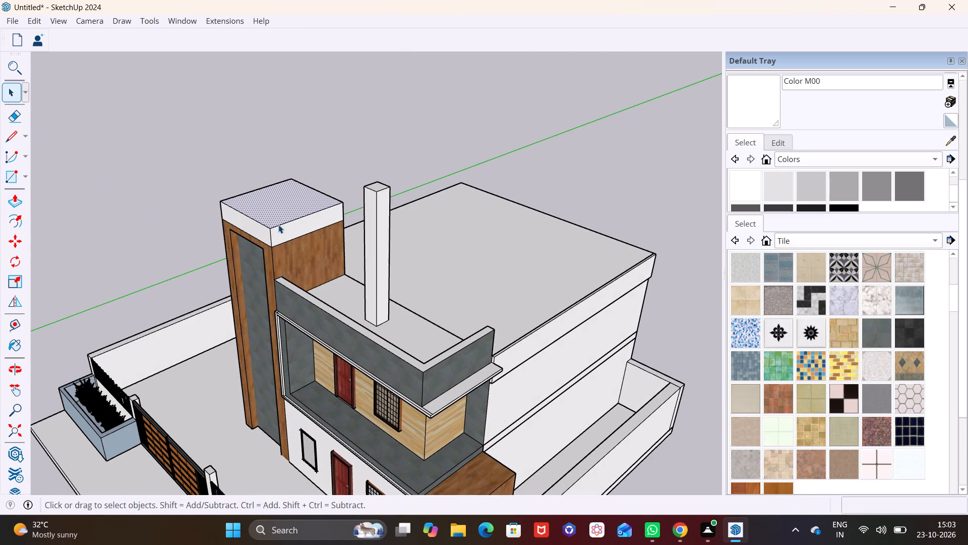
{"action": "left_click", "coordinate": [295, 223]}
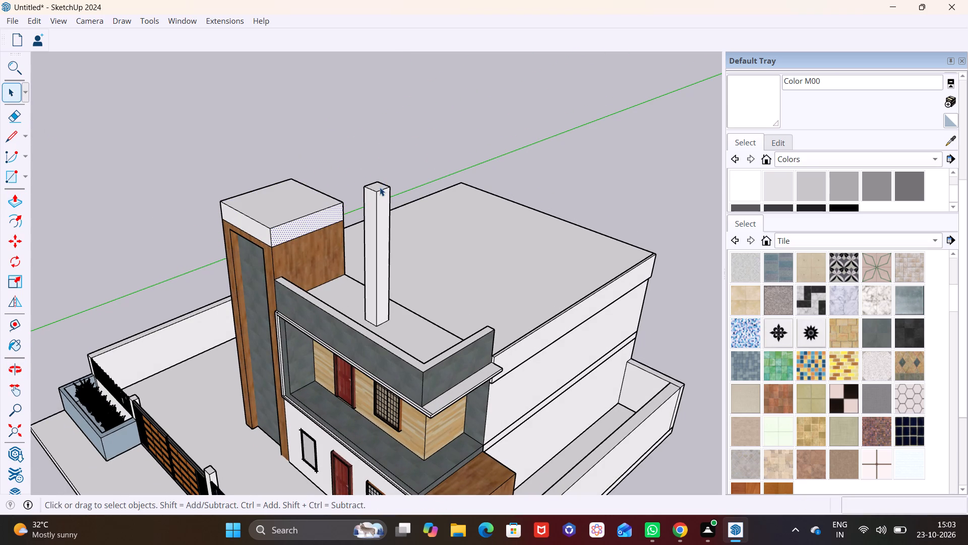
Reduce the slim roof column to a short block standing on the flat roof strip behind the grey parapet.
{"action": "left_click", "coordinate": [380, 187]}
{"action": "left_click", "coordinate": [16, 203]}
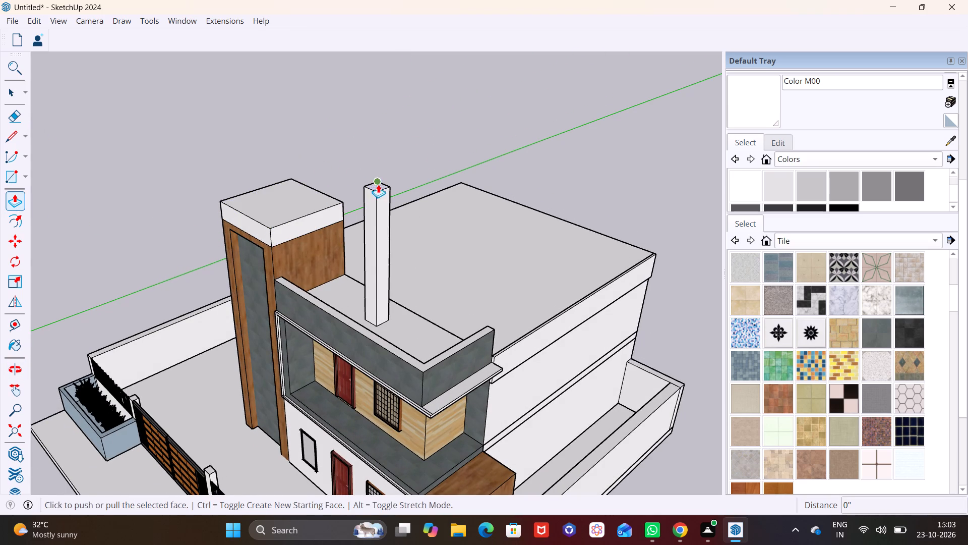
{"action": "left_click_drag", "start_coordinate": [378, 184], "coordinate": [378, 277]}
{"action": "left_click", "coordinate": [378, 277]}
{"action": "left_click", "coordinate": [391, 267]}
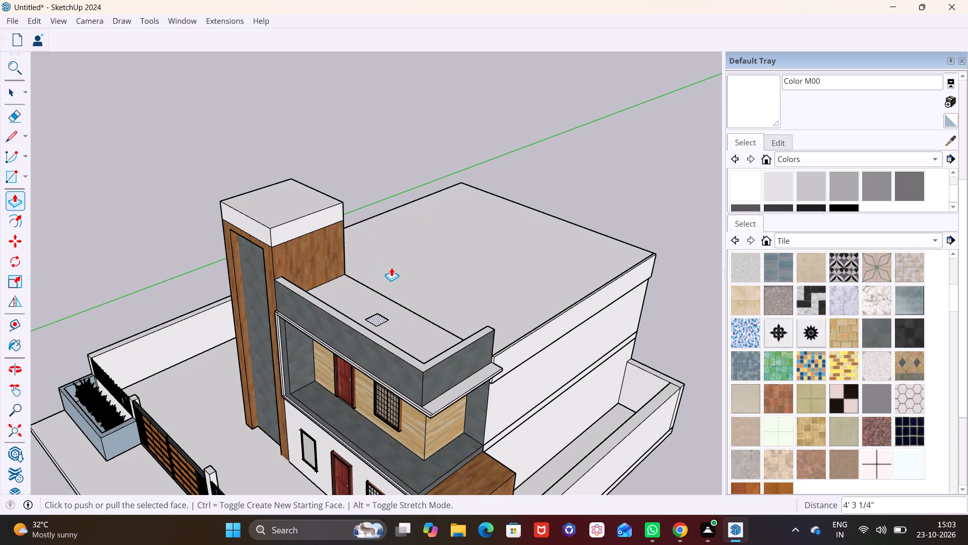
{"action": "left_click", "coordinate": [376, 318]}
{"action": "left_click_drag", "start_coordinate": [385, 317], "coordinate": [384, 280]}
{"action": "left_click_drag", "start_coordinate": [384, 280], "coordinate": [384, 279]}
{"action": "scroll", "coordinate": [381, 318], "scroll_direction": "up", "scroll_amount": 1}
{"action": "left_click_drag", "start_coordinate": [381, 318], "coordinate": [373, 275]}
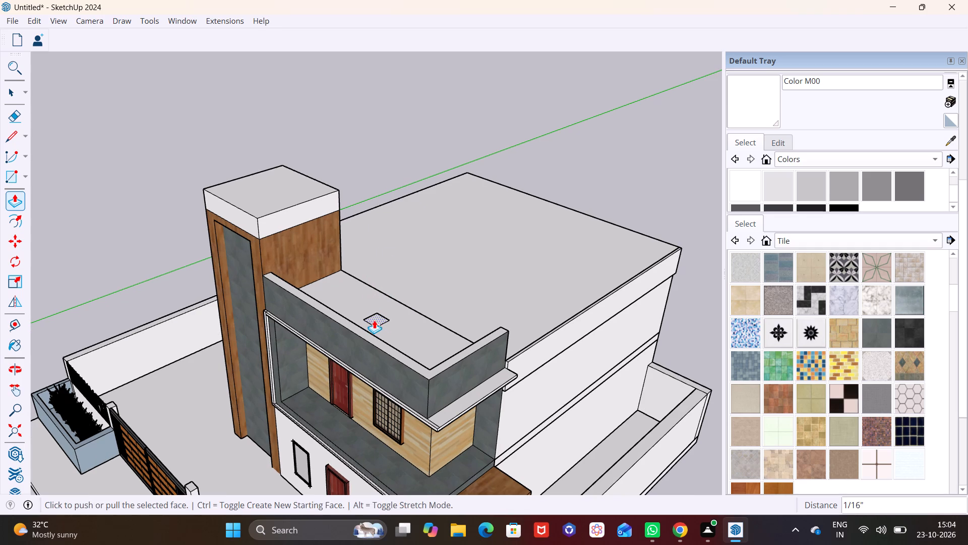
{"action": "left_click_drag", "start_coordinate": [374, 320], "coordinate": [374, 283]}
{"action": "left_click", "coordinate": [374, 283]}
{"action": "key", "text": "space"}
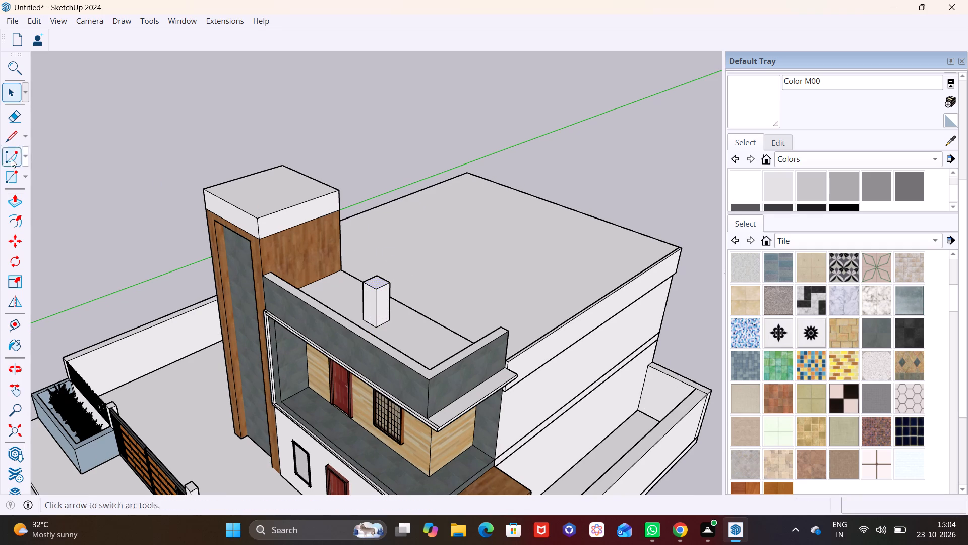
Extrude the side face of the tower's white top band about 15' 6" outward over the short roof block.
{"action": "left_click", "coordinate": [15, 91]}
{"action": "left_click", "coordinate": [293, 215]}
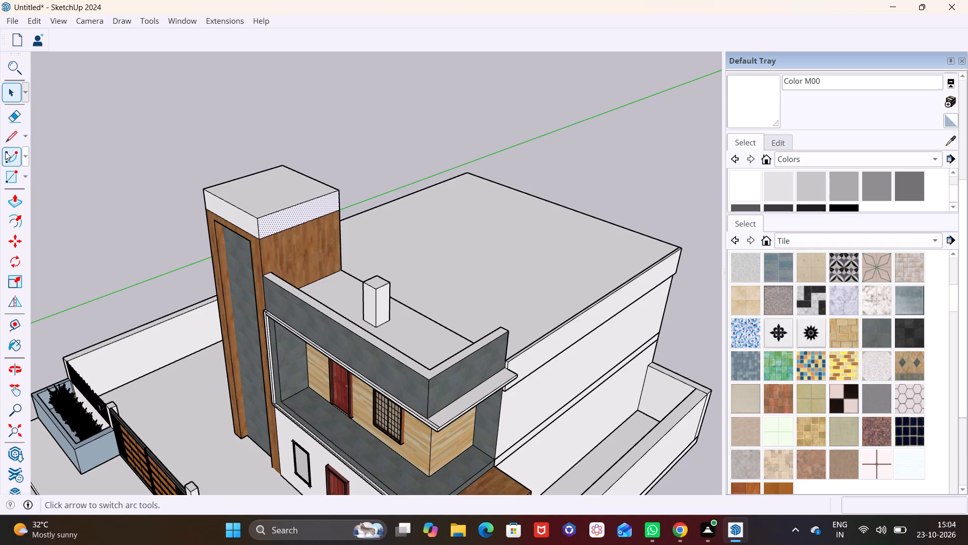
{"action": "left_click", "coordinate": [20, 195]}
{"action": "left_click", "coordinate": [275, 214]}
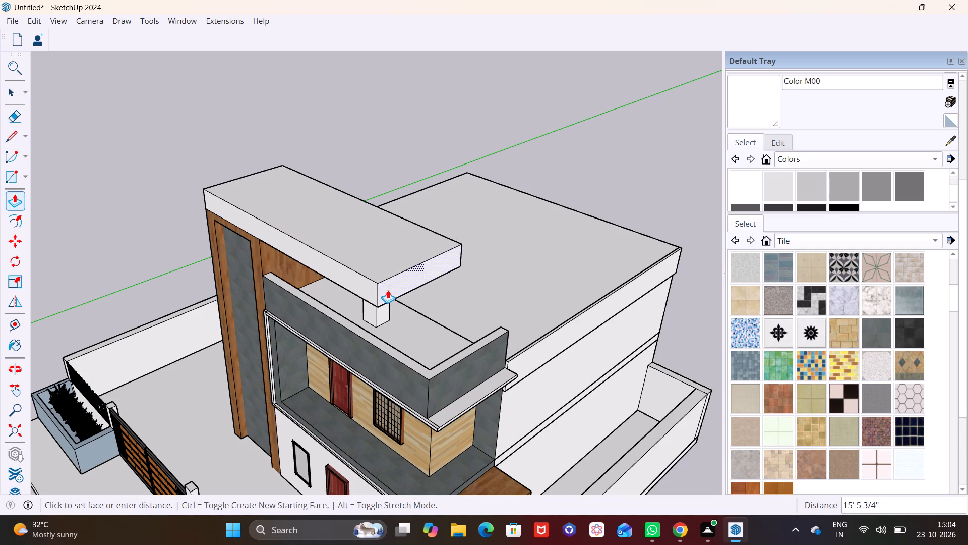
{"action": "left_click", "coordinate": [388, 290]}
Extrude the overhanging slab's rear face backward so the slab extends over the main roof.
{"action": "middle_click_drag", "start_coordinate": [393, 253], "coordinate": [98, 286]}
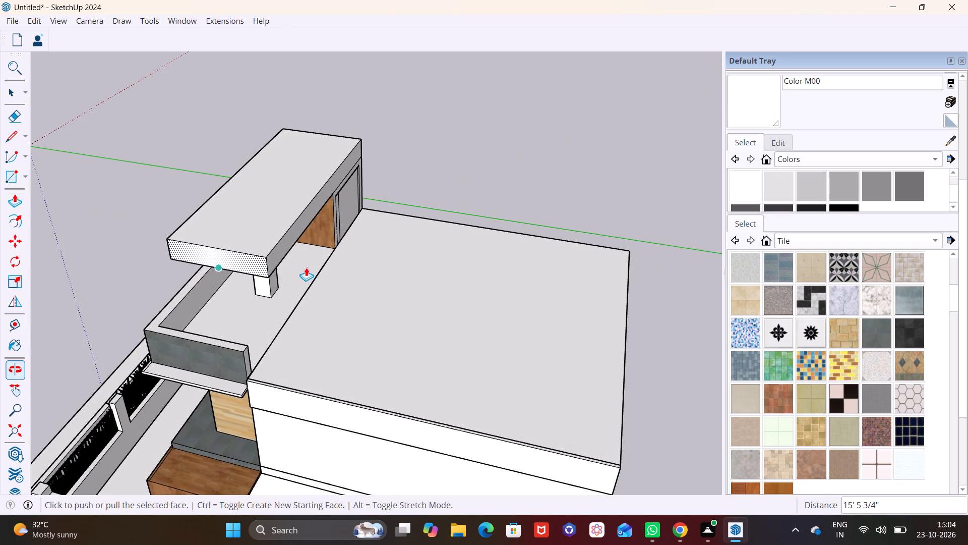
{"action": "key", "text": "space"}
{"action": "left_click", "coordinate": [293, 232]}
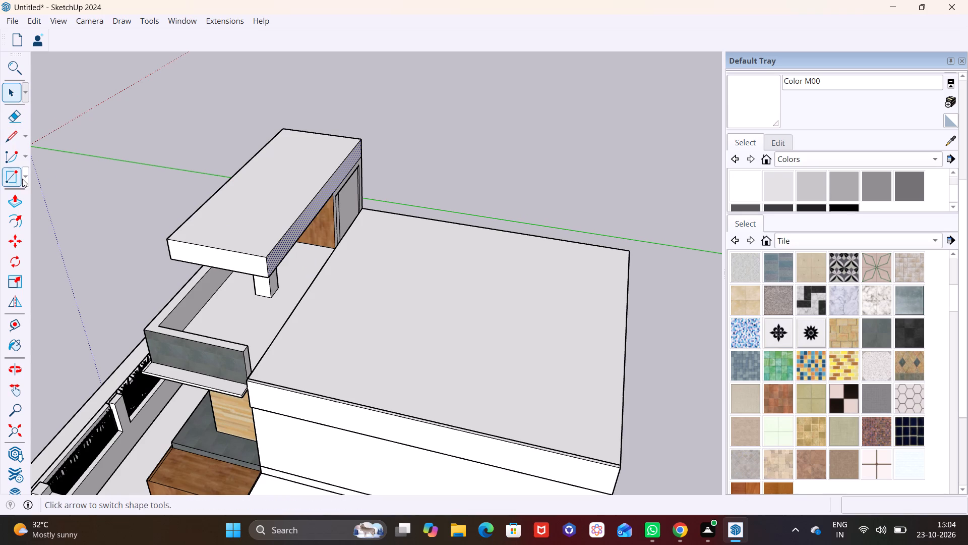
{"action": "left_click", "coordinate": [20, 201]}
{"action": "left_click_drag", "start_coordinate": [293, 230], "coordinate": [487, 285]}
{"action": "left_click", "coordinate": [487, 285]}
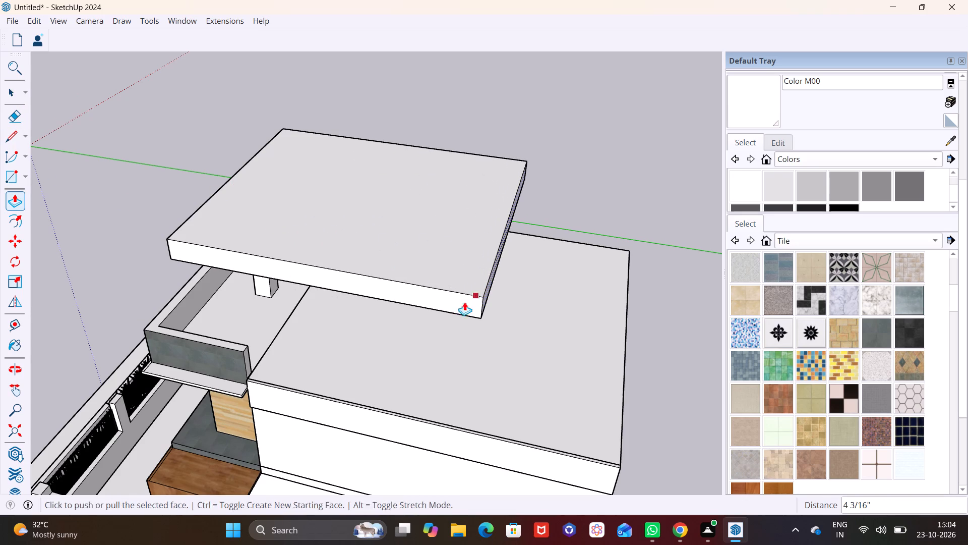
{"action": "key", "text": "space"}
Push the slab's free side face back toward the tower, leaving only a slight overhang beyond the tower's side.
{"action": "middle_click_drag", "start_coordinate": [286, 299], "coordinate": [593, 202]}
{"action": "middle_click_drag", "start_coordinate": [435, 208], "coordinate": [585, 147]}
{"action": "scroll", "coordinate": [462, 179], "scroll_direction": "up", "scroll_amount": 1}
{"action": "middle_click_drag", "start_coordinate": [461, 180], "coordinate": [428, 217], "text": "shift"}
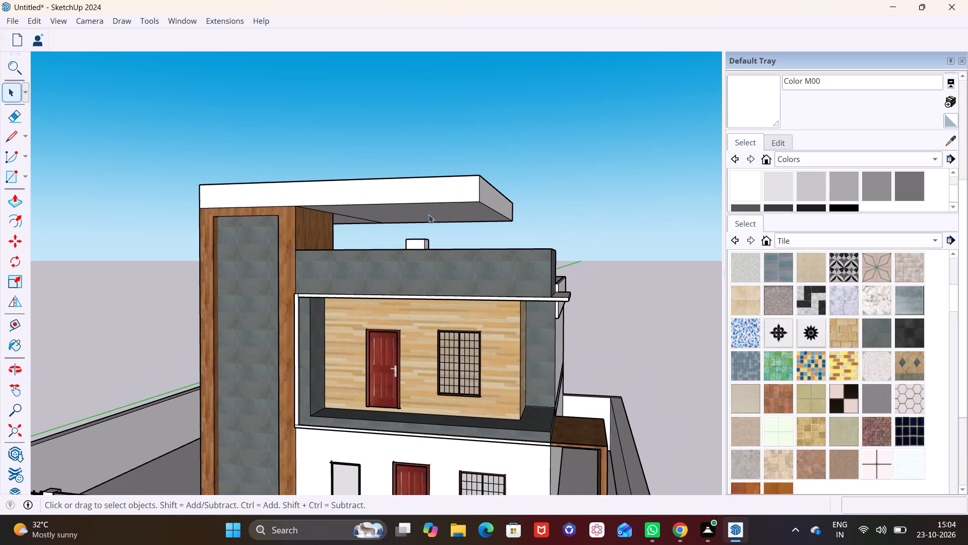
{"action": "scroll", "coordinate": [439, 187], "scroll_direction": "down", "scroll_amount": 1}
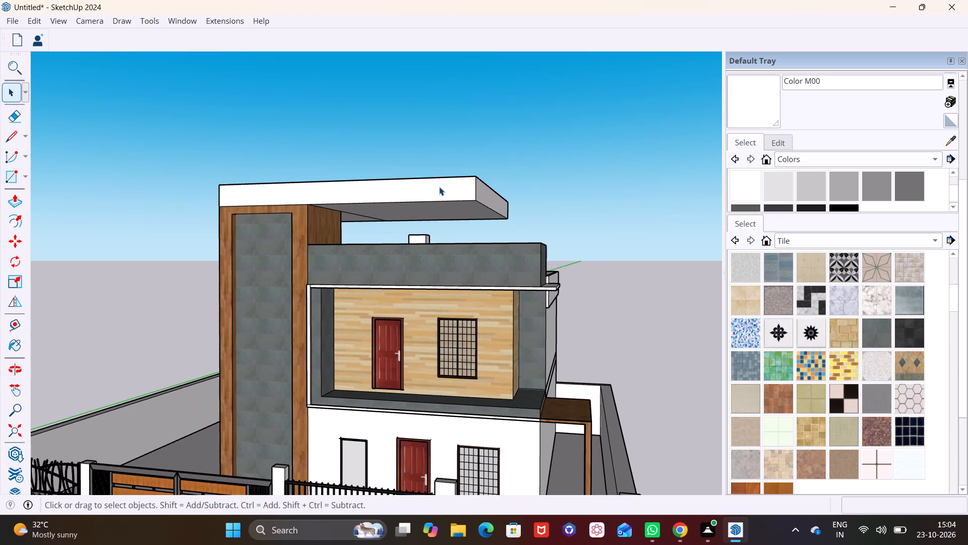
{"action": "middle_click_drag", "start_coordinate": [439, 187], "coordinate": [436, 271]}
{"action": "left_click", "coordinate": [485, 220]}
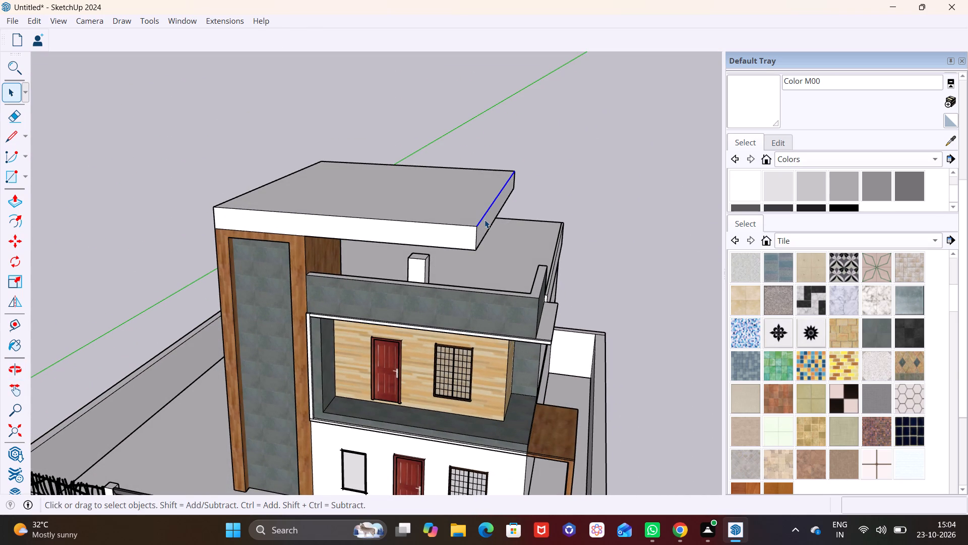
{"action": "left_click", "coordinate": [488, 217]}
{"action": "scroll", "coordinate": [485, 211], "scroll_direction": "up", "scroll_amount": 2}
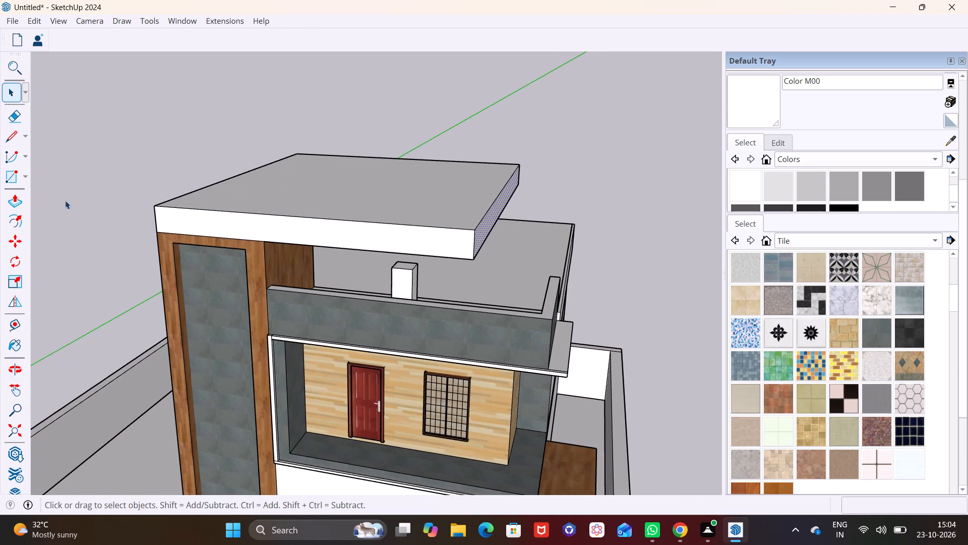
{"action": "left_click", "coordinate": [14, 204]}
{"action": "left_click_drag", "start_coordinate": [494, 213], "coordinate": [331, 221]}
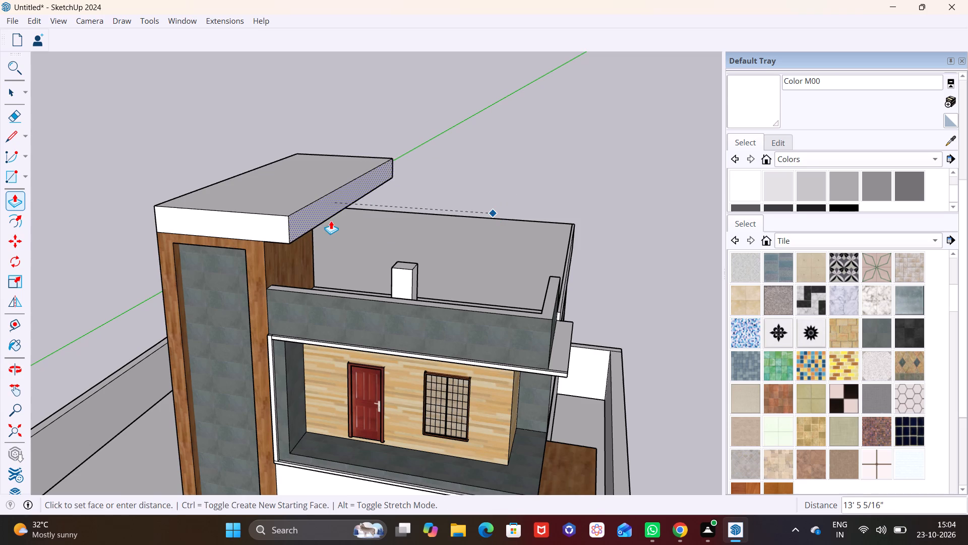
{"action": "left_click_drag", "start_coordinate": [331, 221], "coordinate": [322, 223]}
{"action": "left_click", "coordinate": [322, 223]}
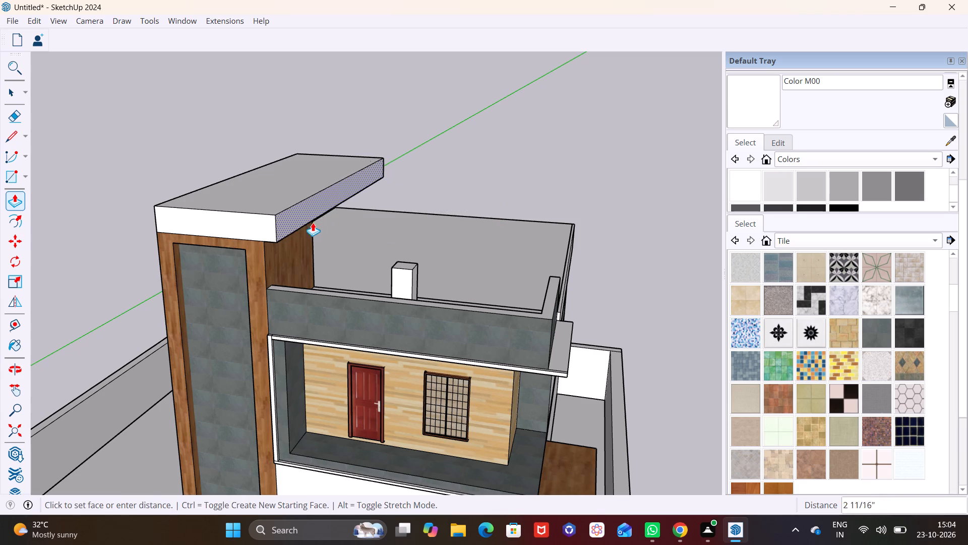
{"action": "key", "text": "space"}
Push the top face of the tower's roof slab down about 1' to thin the slab.
{"action": "left_click", "coordinate": [294, 210]}
{"action": "key", "text": "space"}
{"action": "left_click", "coordinate": [281, 194]}
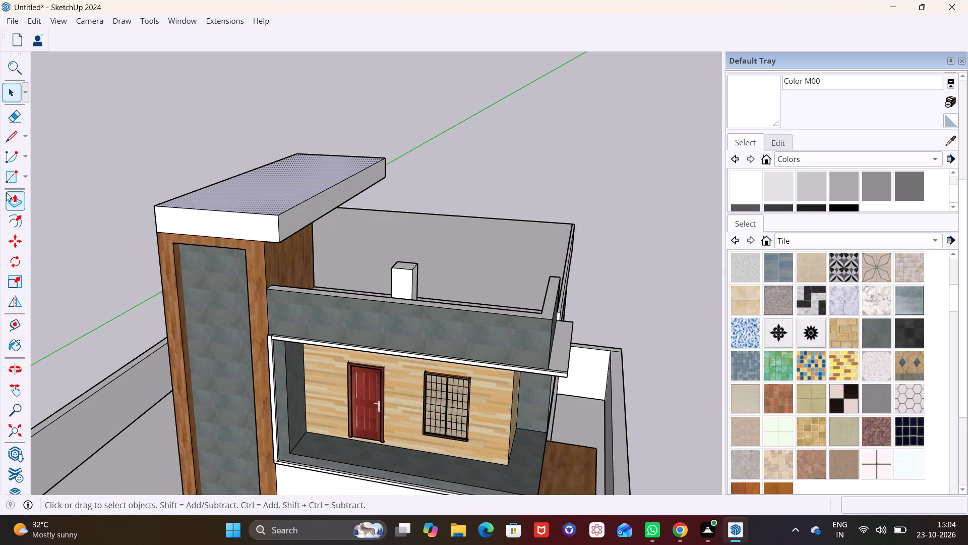
{"action": "left_click", "coordinate": [10, 196]}
{"action": "left_click", "coordinate": [292, 185]}
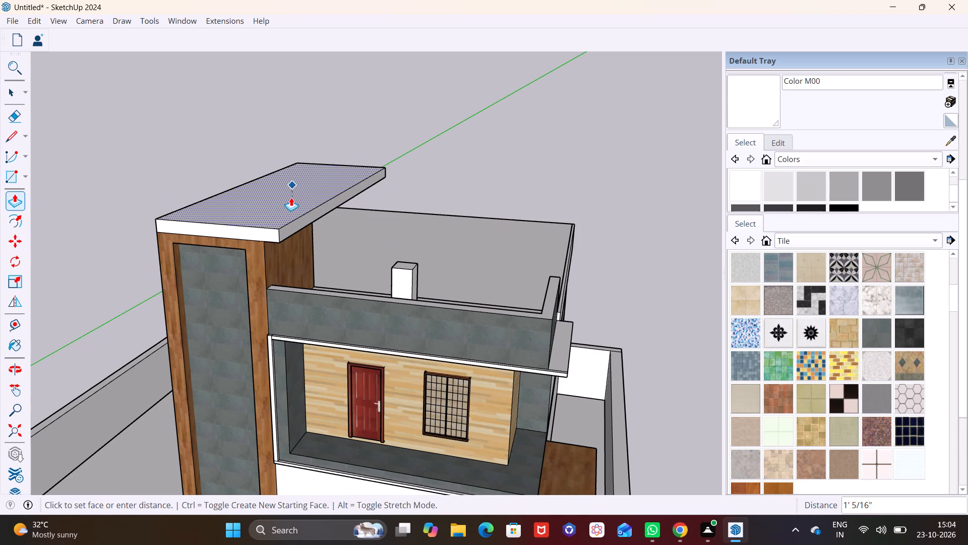
{"action": "left_click", "coordinate": [291, 197]}
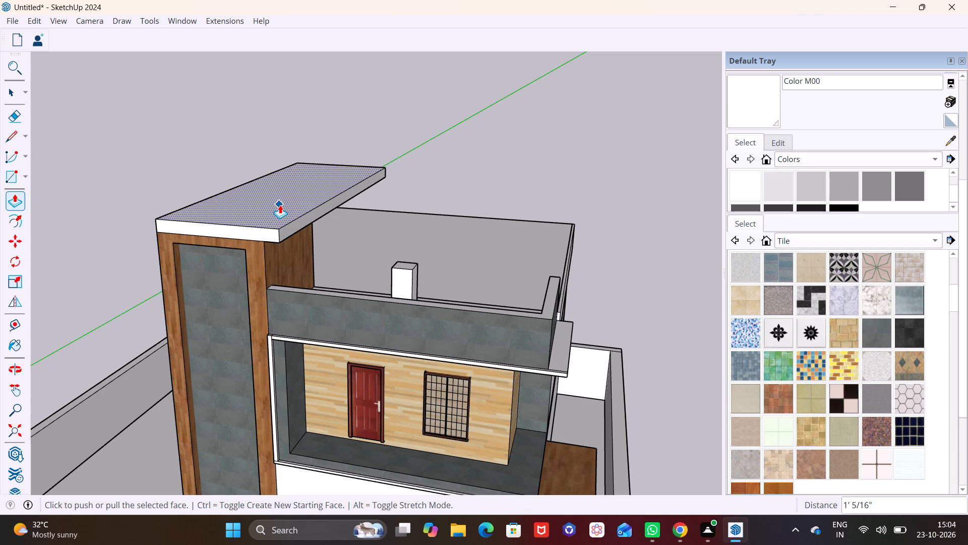
Extrude the slab's top face upward 5 1/4" as a separate layer above the existing slab.
{"action": "left_click", "coordinate": [280, 205]}
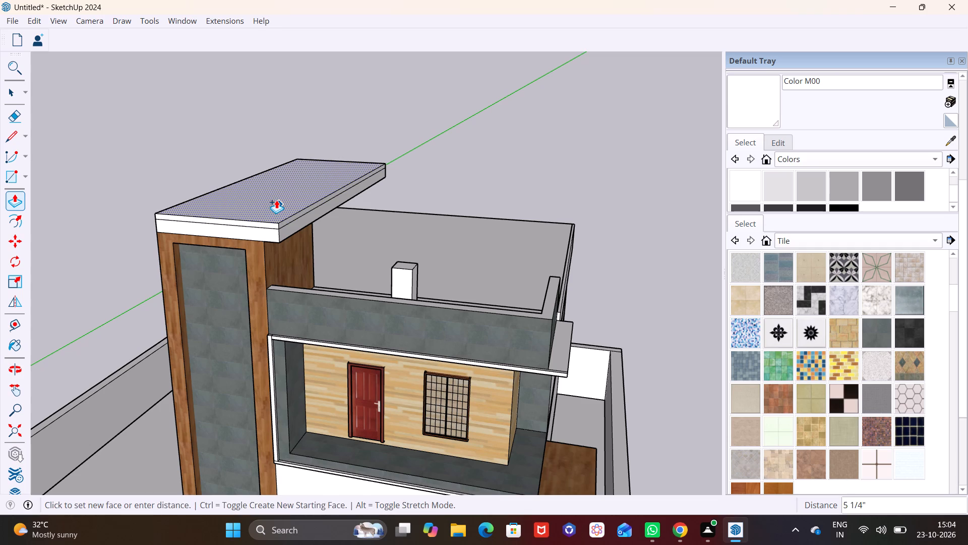
{"action": "left_click", "coordinate": [276, 200]}
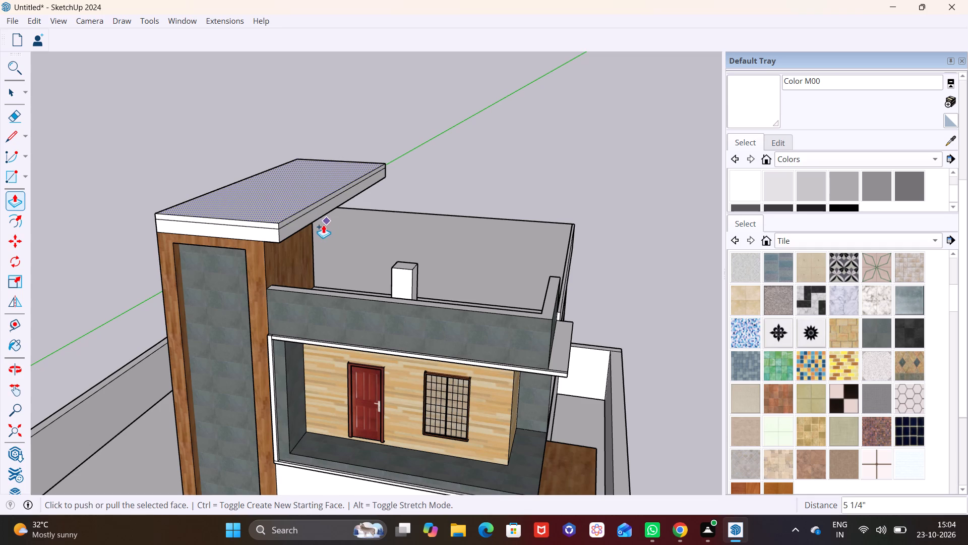
Draw short vertical lines across the lower band of the slab's roof-facing side, one near each end.
{"action": "middle_click_drag", "start_coordinate": [304, 227], "coordinate": [167, 283]}
{"action": "scroll", "coordinate": [281, 213], "scroll_direction": "up", "scroll_amount": 2}
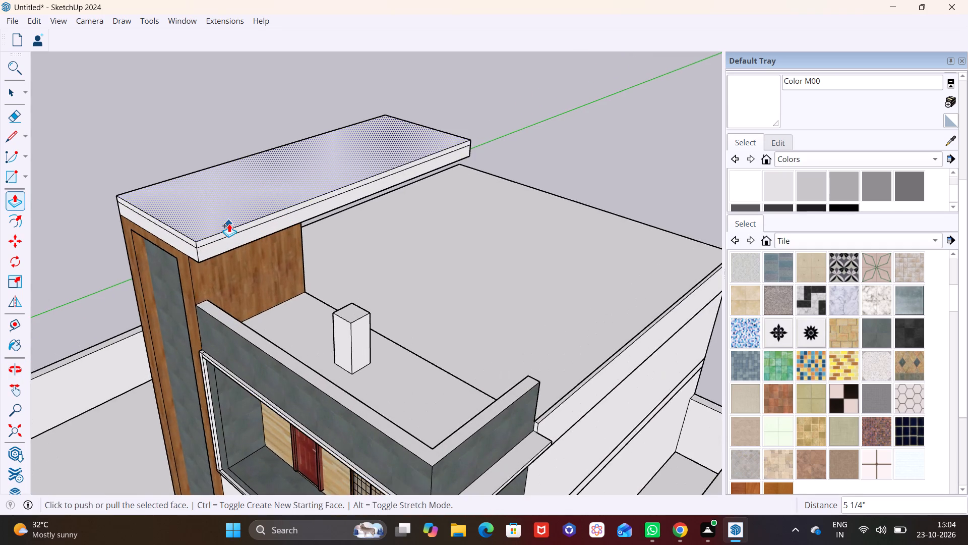
{"action": "scroll", "coordinate": [275, 247], "scroll_direction": "up", "scroll_amount": 3}
{"action": "middle_click_drag", "start_coordinate": [282, 252], "coordinate": [155, 210]}
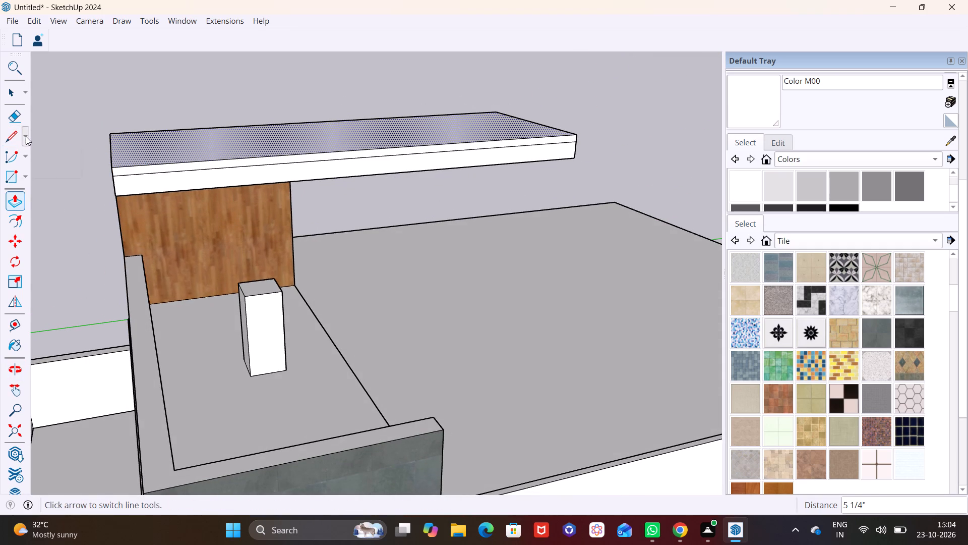
{"action": "left_click", "coordinate": [26, 136]}
{"action": "left_click", "coordinate": [52, 159]}
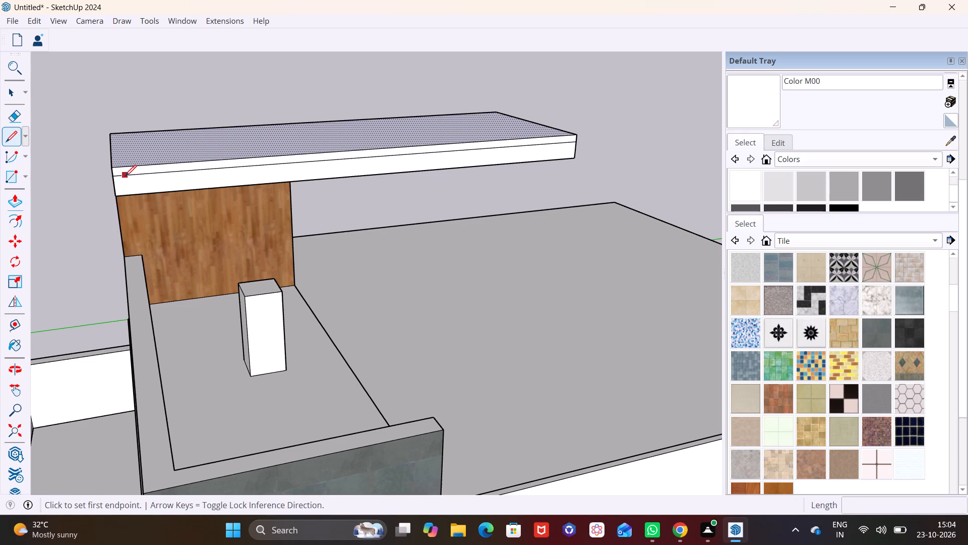
{"action": "left_click", "coordinate": [126, 175]}
{"action": "left_click", "coordinate": [128, 193]}
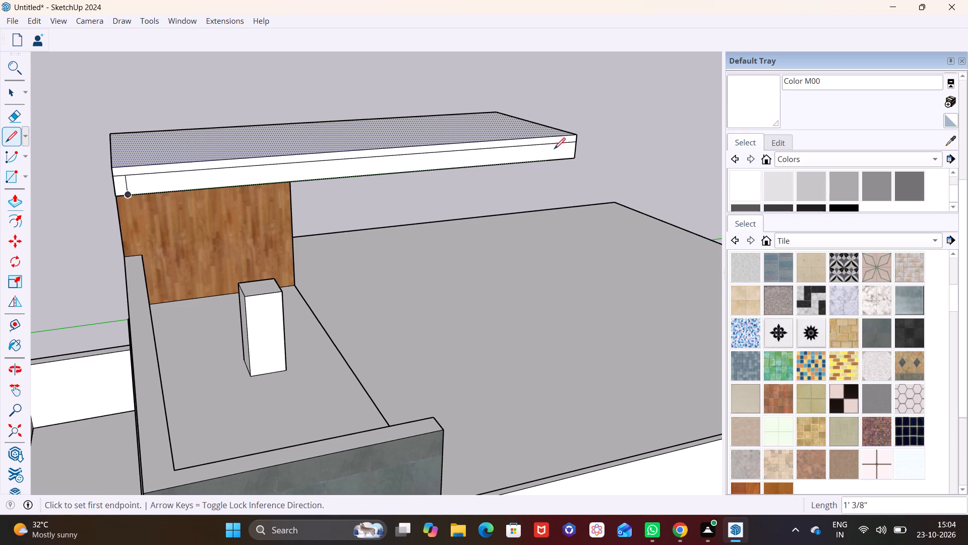
{"action": "left_click", "coordinate": [566, 144]}
{"action": "left_click", "coordinate": [565, 160]}
{"action": "key", "text": "space"}
Extrude the small rectangle at the front end of the slab's side into a long beam along the front parapet.
{"action": "left_click", "coordinate": [121, 184]}
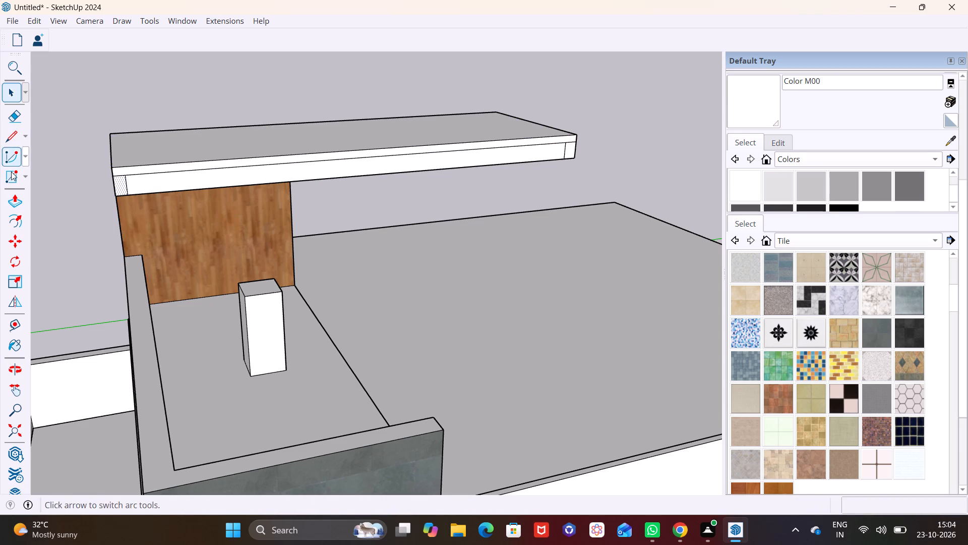
{"action": "left_click", "coordinate": [22, 194]}
{"action": "left_click", "coordinate": [117, 181]}
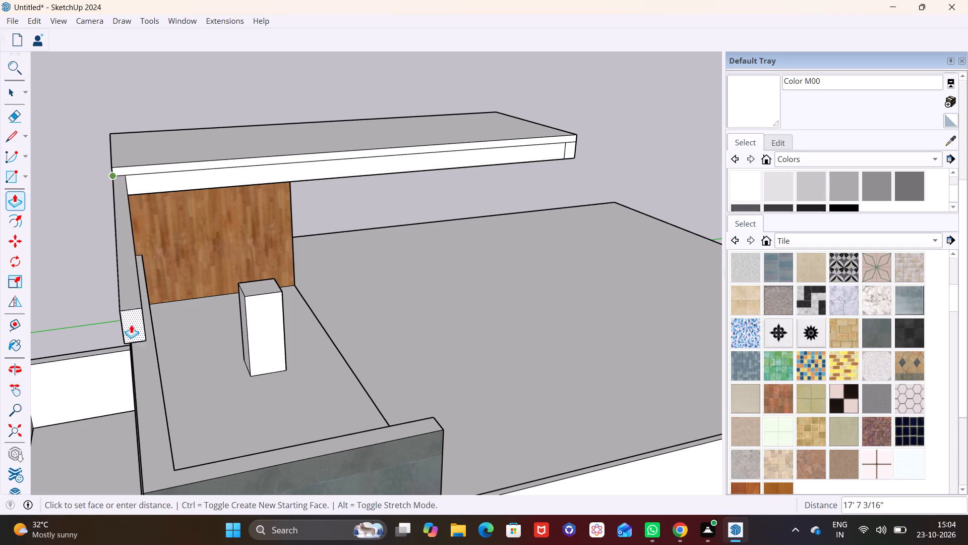
{"action": "left_click", "coordinate": [134, 363]}
{"action": "left_click", "coordinate": [134, 361]}
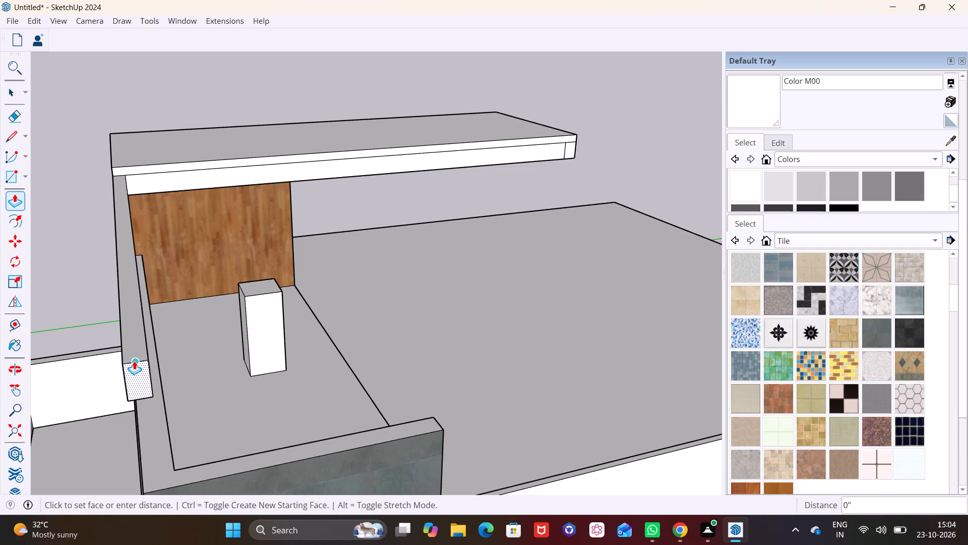
{"action": "key", "text": "space"}
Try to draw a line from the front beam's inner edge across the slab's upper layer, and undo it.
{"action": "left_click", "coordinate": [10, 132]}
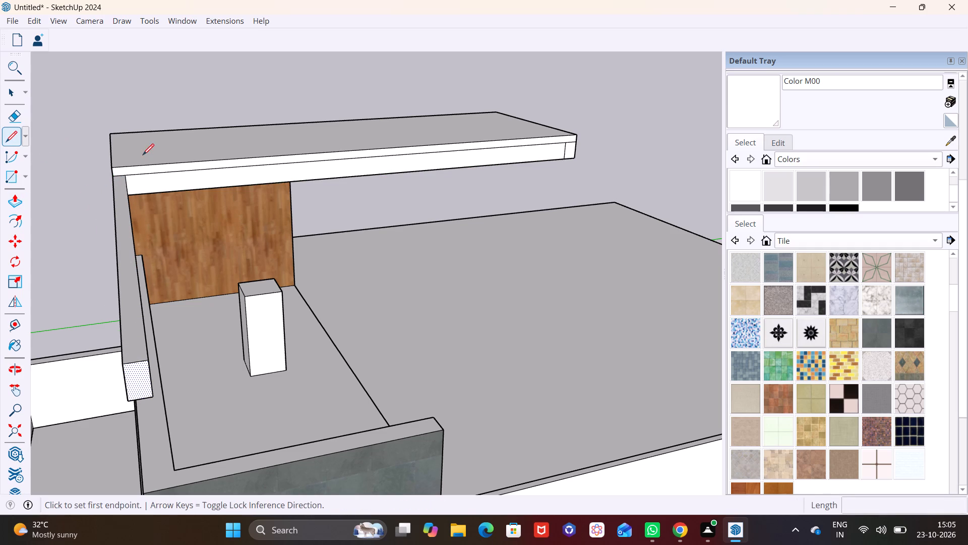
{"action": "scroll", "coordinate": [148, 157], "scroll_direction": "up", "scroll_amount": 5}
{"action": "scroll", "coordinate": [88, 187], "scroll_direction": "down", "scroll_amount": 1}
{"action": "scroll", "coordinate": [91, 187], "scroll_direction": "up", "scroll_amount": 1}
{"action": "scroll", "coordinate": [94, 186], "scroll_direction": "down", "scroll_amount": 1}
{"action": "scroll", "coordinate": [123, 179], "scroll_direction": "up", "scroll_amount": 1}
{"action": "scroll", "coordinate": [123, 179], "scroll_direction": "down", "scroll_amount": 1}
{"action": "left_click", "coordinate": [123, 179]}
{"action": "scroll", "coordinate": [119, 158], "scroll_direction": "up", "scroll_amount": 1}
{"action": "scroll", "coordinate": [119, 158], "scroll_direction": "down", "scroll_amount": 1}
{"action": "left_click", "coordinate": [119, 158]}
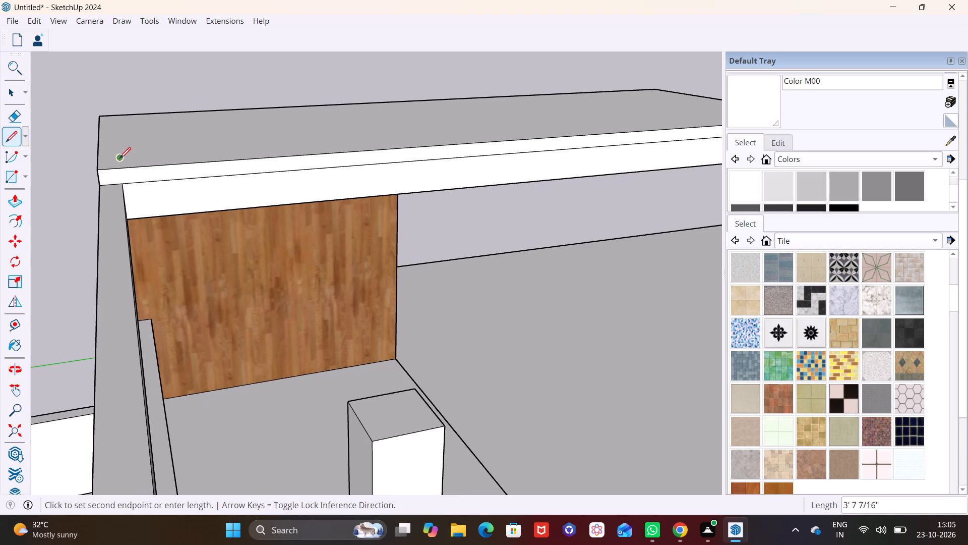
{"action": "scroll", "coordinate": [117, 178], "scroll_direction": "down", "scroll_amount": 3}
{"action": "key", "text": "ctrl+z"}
Draw a short line across the slab's thin upper band, in line with the front beam's inner edge.
{"action": "scroll", "coordinate": [140, 184], "scroll_direction": "up", "scroll_amount": 3}
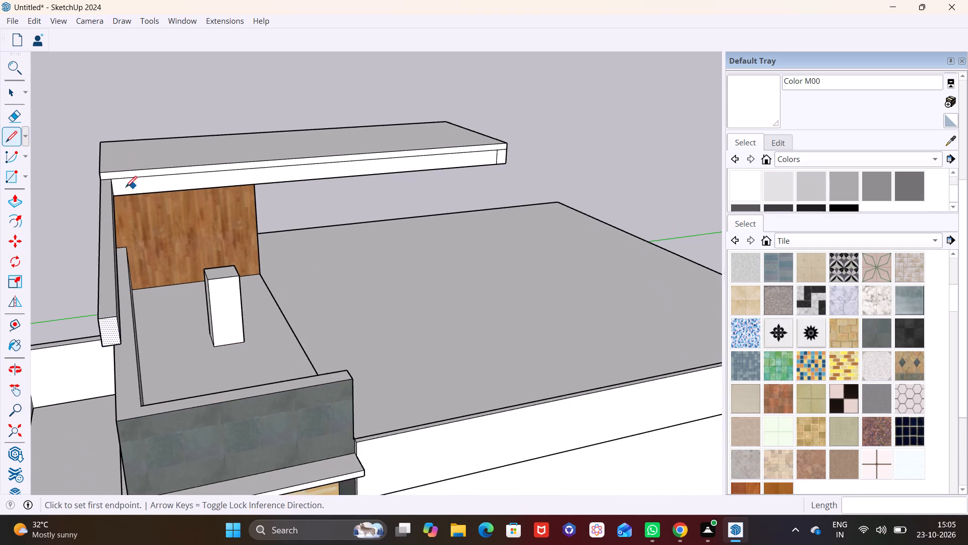
{"action": "scroll", "coordinate": [126, 187], "scroll_direction": "up", "scroll_amount": 3}
{"action": "left_click", "coordinate": [107, 176]}
{"action": "left_click", "coordinate": [100, 162]}
{"action": "key", "text": "space"}
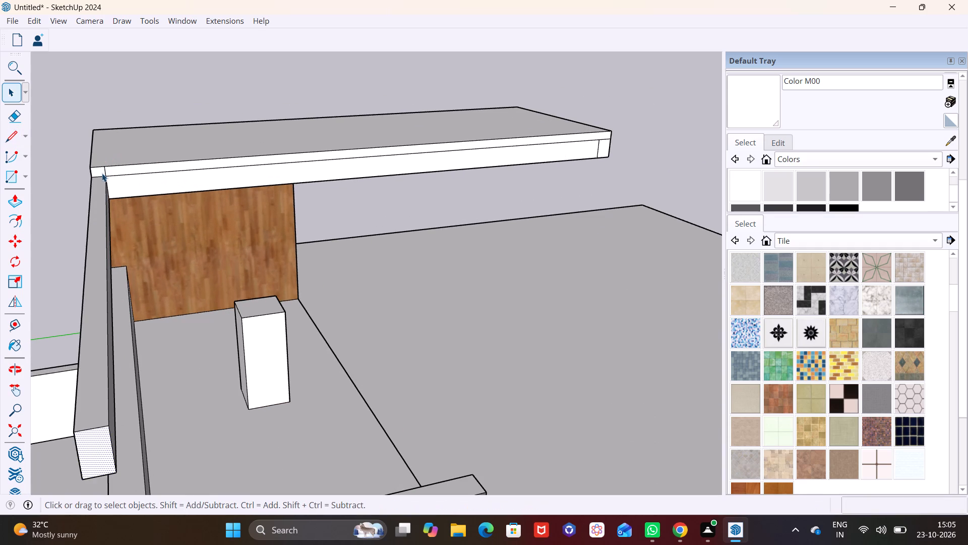
Extrude the small front-end piece of the slab's upper band outward over the long front beam.
{"action": "left_click", "coordinate": [102, 173]}
{"action": "left_click", "coordinate": [13, 199]}
{"action": "left_click_drag", "start_coordinate": [99, 170], "coordinate": [99, 234]}
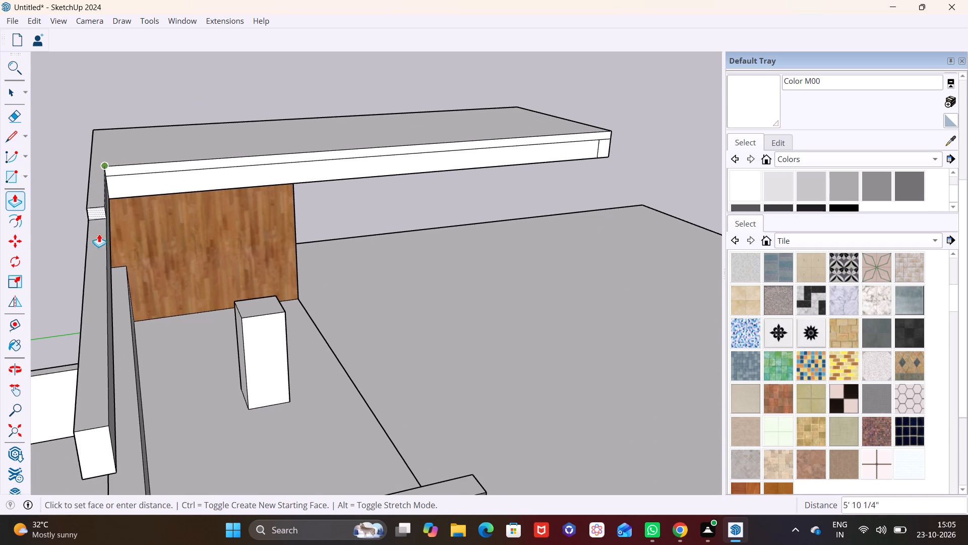
{"action": "left_click_drag", "start_coordinate": [99, 234], "coordinate": [91, 433]}
{"action": "left_click", "coordinate": [91, 433]}
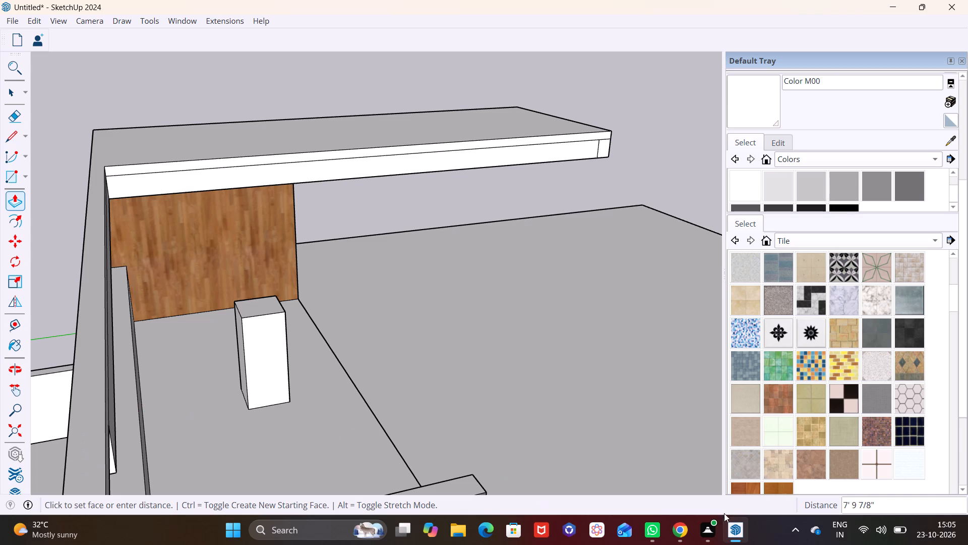
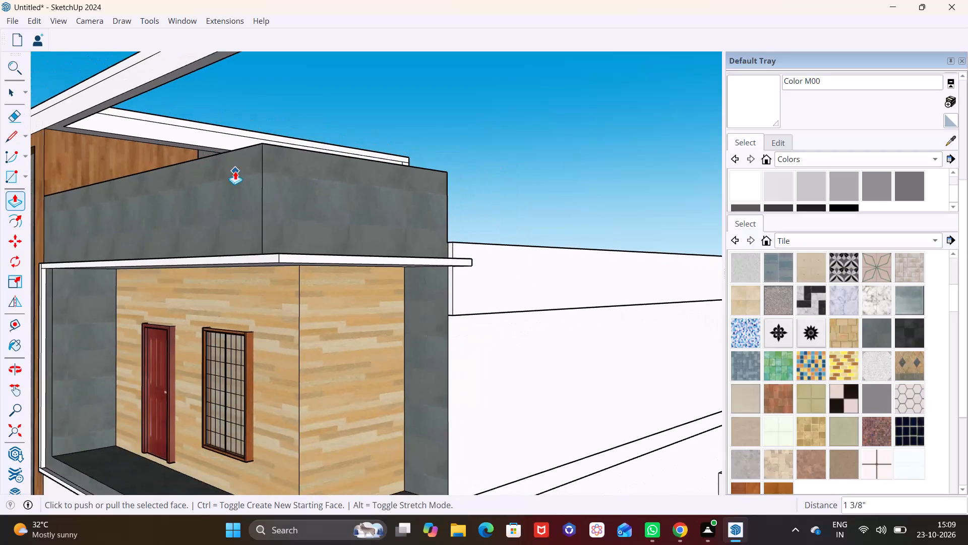
Extrude the roof slab's thin upper front band slightly forward along the tower and the long front beam.
{"action": "middle_click_drag", "start_coordinate": [235, 172], "coordinate": [349, 263]}
{"action": "scroll", "coordinate": [319, 210], "scroll_direction": "down", "scroll_amount": 2}
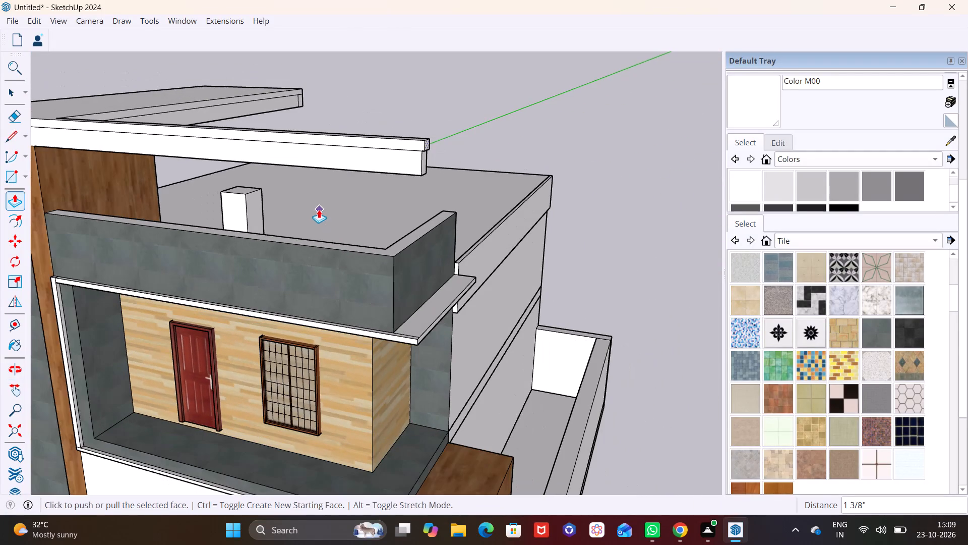
{"action": "middle_click_drag", "start_coordinate": [316, 199], "coordinate": [391, 279], "text": "shift"}
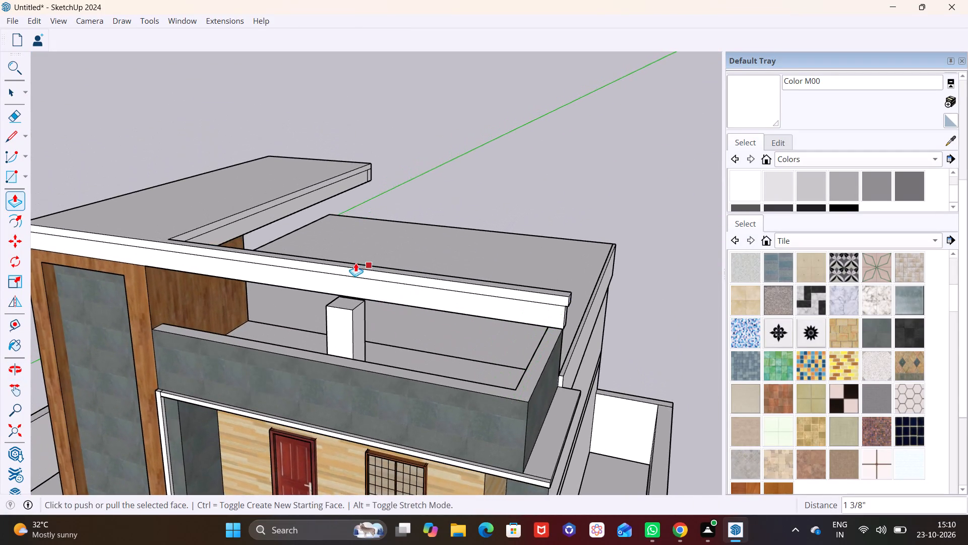
{"action": "middle_click_drag", "start_coordinate": [315, 260], "coordinate": [375, 226], "text": "shift"}
{"action": "key", "text": "space"}
{"action": "left_click", "coordinate": [260, 223]}
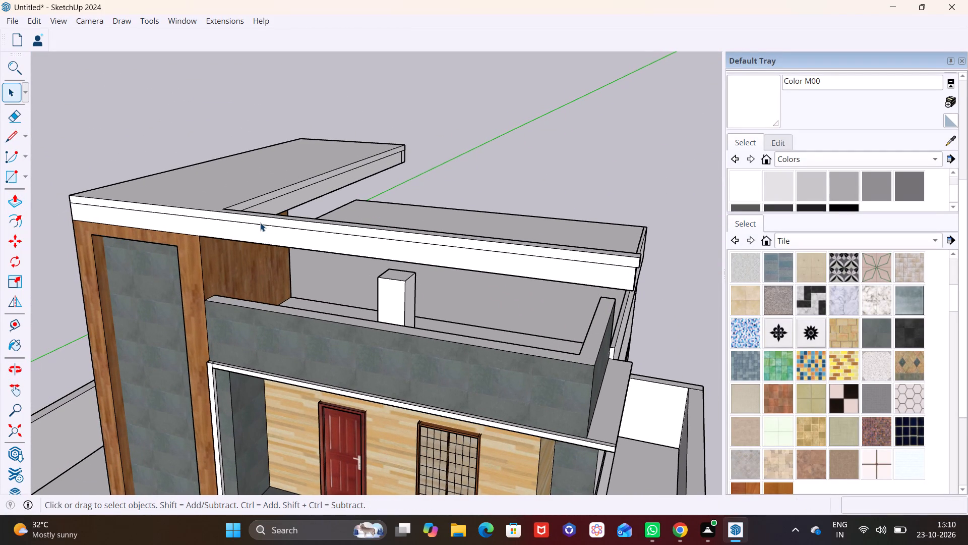
{"action": "left_click", "coordinate": [6, 205]}
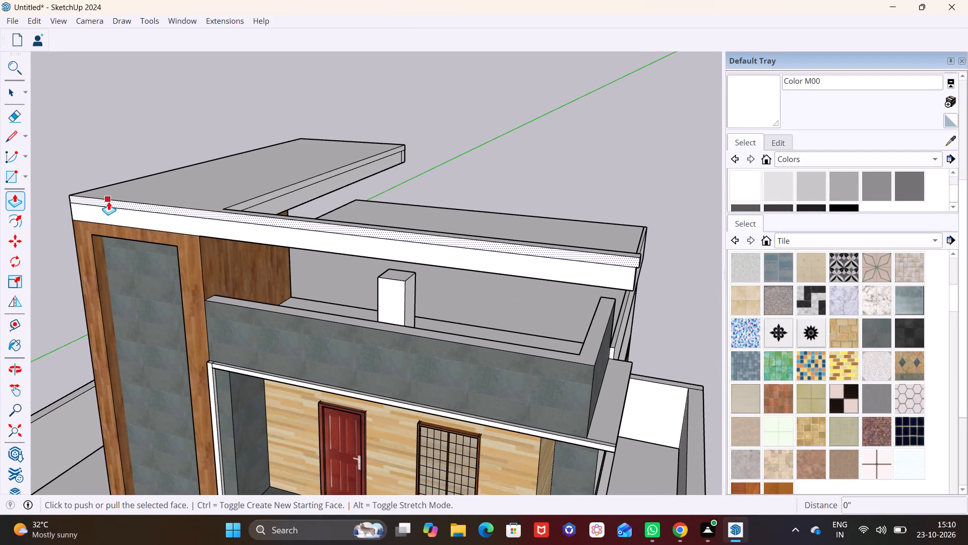
{"action": "left_click", "coordinate": [111, 204]}
{"action": "left_click", "coordinate": [104, 208]}
Push the end face of the front beam's upper band back 1 3/8", flush with the lower beam's end.
{"action": "scroll", "coordinate": [409, 240], "scroll_direction": "up", "scroll_amount": 1}
{"action": "middle_click_drag", "start_coordinate": [408, 241], "coordinate": [381, 241]}
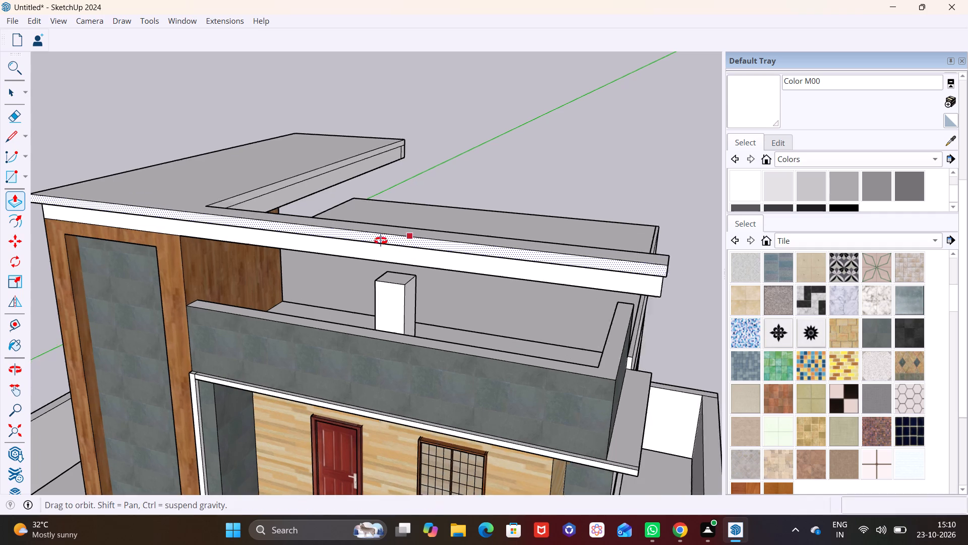
{"action": "middle_click_drag", "start_coordinate": [381, 241], "coordinate": [190, 195]}
{"action": "scroll", "coordinate": [345, 225], "scroll_direction": "up", "scroll_amount": 5}
{"action": "key", "text": "space"}
{"action": "left_click", "coordinate": [326, 206]}
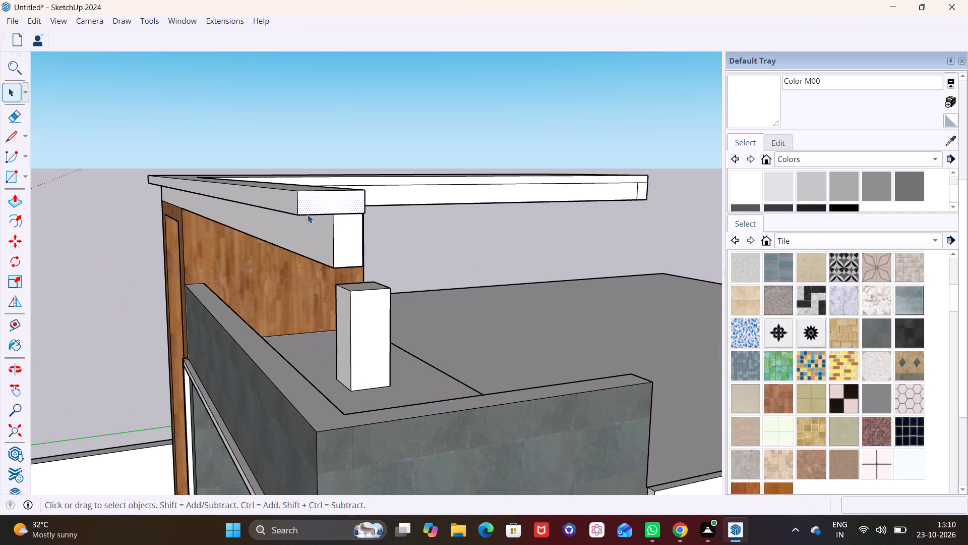
{"action": "left_click", "coordinate": [11, 206]}
{"action": "left_click", "coordinate": [341, 193]}
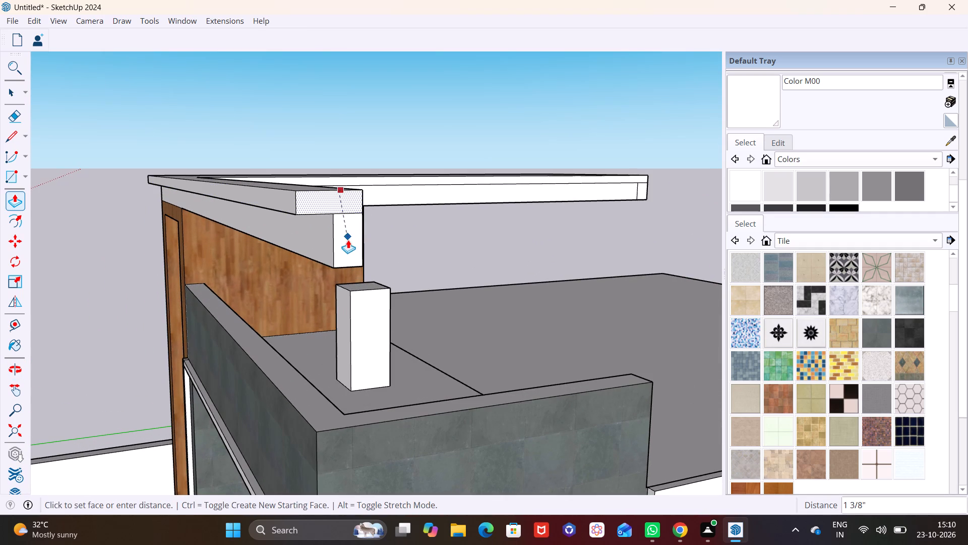
{"action": "left_click", "coordinate": [344, 247]}
Examine the roof slab, the front beam and the terrace from several angles.
{"action": "scroll", "coordinate": [354, 222], "scroll_direction": "down", "scroll_amount": 3}
{"action": "middle_click_drag", "start_coordinate": [333, 203], "coordinate": [299, 330]}
{"action": "scroll", "coordinate": [300, 201], "scroll_direction": "down", "scroll_amount": 1}
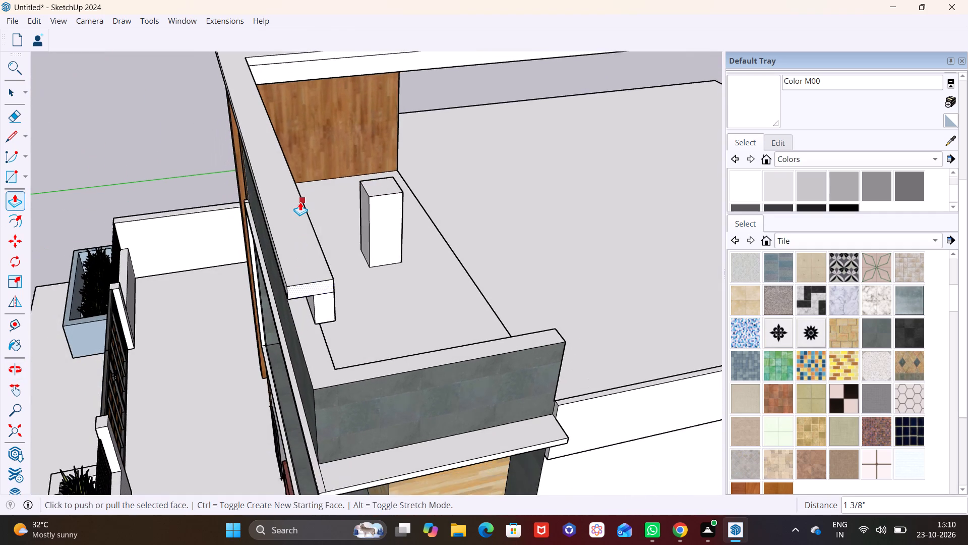
{"action": "scroll", "coordinate": [300, 202], "scroll_direction": "down", "scroll_amount": 5}
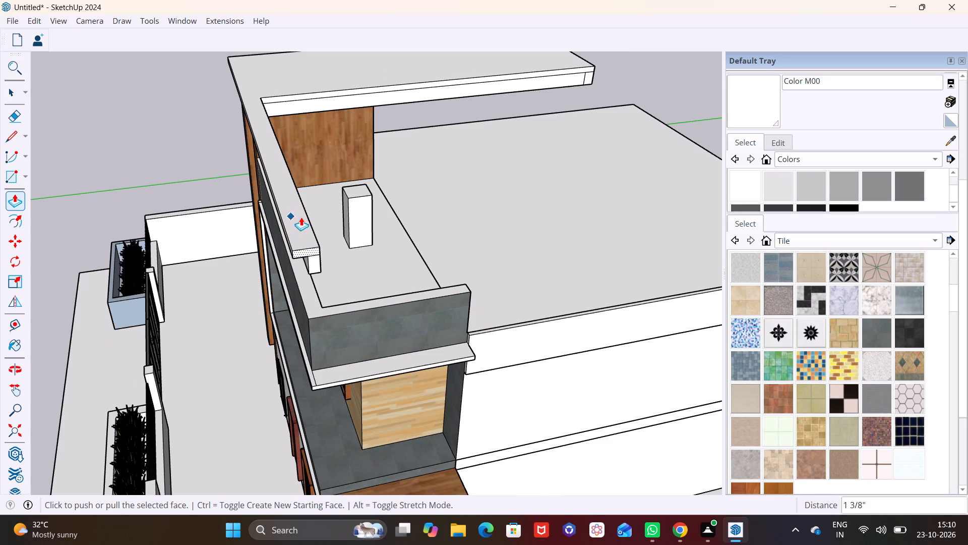
{"action": "middle_click_drag", "start_coordinate": [297, 205], "coordinate": [295, 219]}
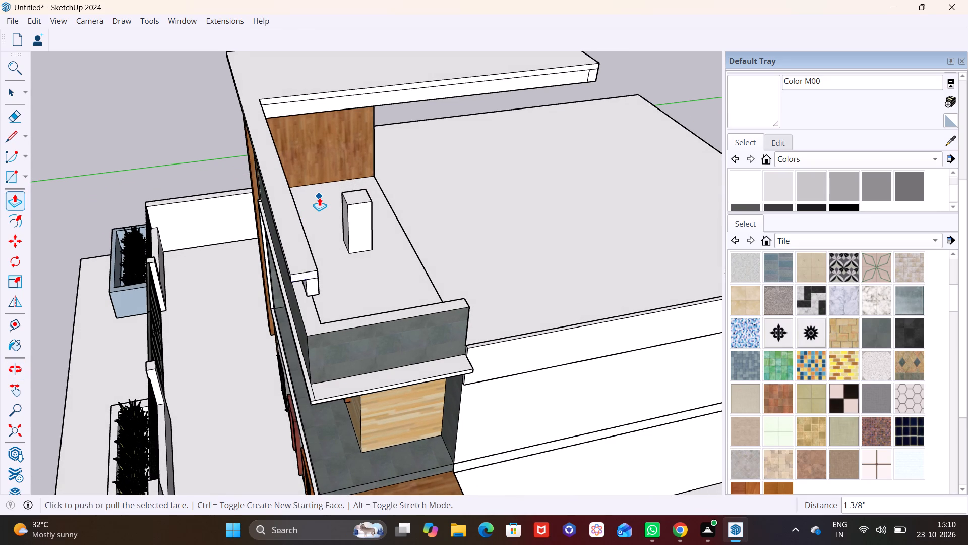
{"action": "middle_click_drag", "start_coordinate": [270, 214], "coordinate": [380, 110]}
{"action": "scroll", "coordinate": [398, 140], "scroll_direction": "up", "scroll_amount": 1}
{"action": "middle_click_drag", "start_coordinate": [387, 122], "coordinate": [391, 57]}
{"action": "middle_click_drag", "start_coordinate": [391, 118], "coordinate": [391, 279]}
{"action": "scroll", "coordinate": [335, 107], "scroll_direction": "down", "scroll_amount": 2}
{"action": "middle_click_drag", "start_coordinate": [339, 132], "coordinate": [264, 300]}
{"action": "middle_click_drag", "start_coordinate": [322, 218], "coordinate": [366, 150]}
{"action": "middle_click_drag", "start_coordinate": [380, 215], "coordinate": [300, 361], "text": "shift"}
{"action": "middle_click_drag", "start_coordinate": [337, 318], "coordinate": [261, 217]}
Draw a rectangle about 5 9/16" square on the slab's inner side, at its bottom edge near the front beam.
{"action": "scroll", "coordinate": [250, 162], "scroll_direction": "up", "scroll_amount": 5}
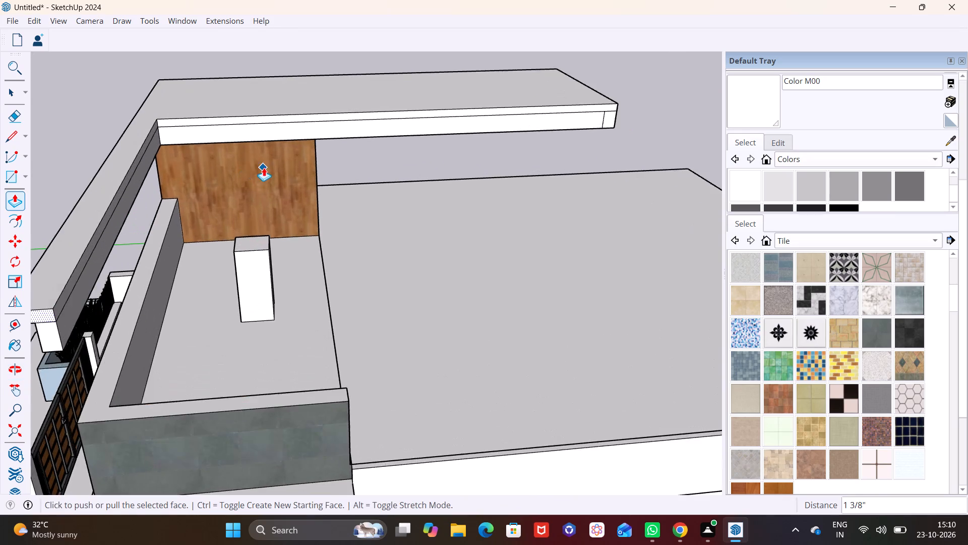
{"action": "scroll", "coordinate": [264, 168], "scroll_direction": "up", "scroll_amount": 2}
{"action": "middle_click_drag", "start_coordinate": [247, 162], "coordinate": [262, 259], "text": "shift"}
{"action": "middle_click_drag", "start_coordinate": [210, 226], "coordinate": [225, 193]}
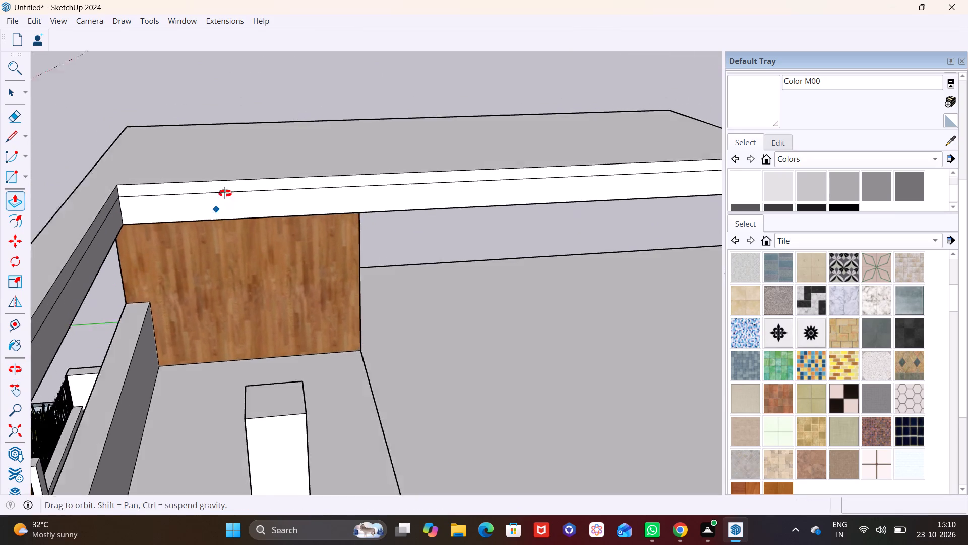
{"action": "middle_click_drag", "start_coordinate": [225, 193], "coordinate": [227, 147]}
{"action": "scroll", "coordinate": [87, 183], "scroll_direction": "up", "scroll_amount": 2}
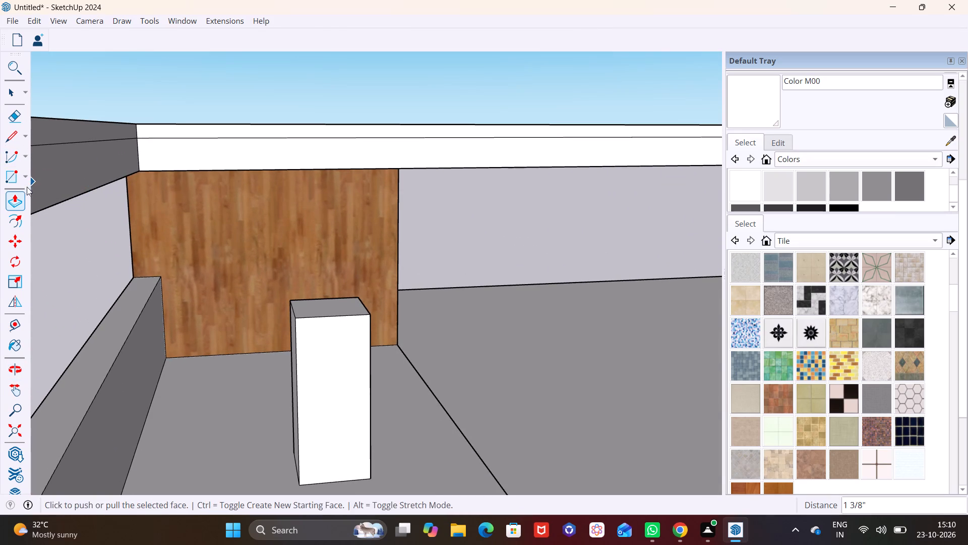
{"action": "left_click", "coordinate": [25, 177]}
{"action": "left_click", "coordinate": [39, 197]}
{"action": "scroll", "coordinate": [131, 133], "scroll_direction": "up", "scroll_amount": 6}
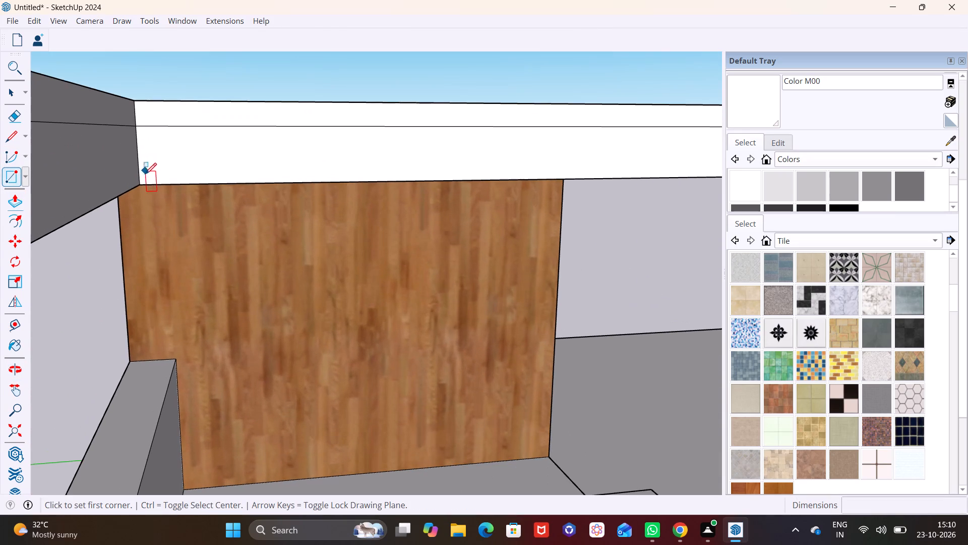
{"action": "left_click", "coordinate": [166, 183]}
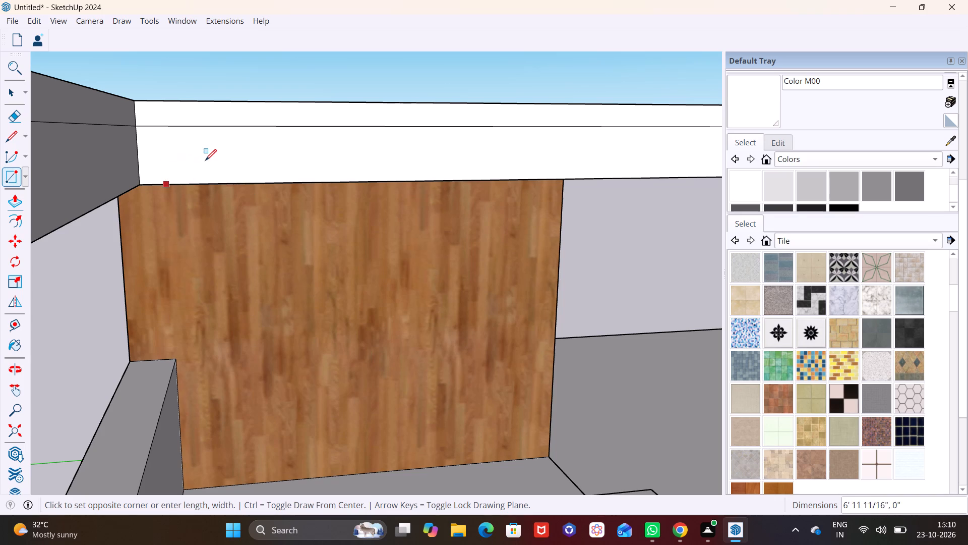
{"action": "left_click", "coordinate": [188, 158]}
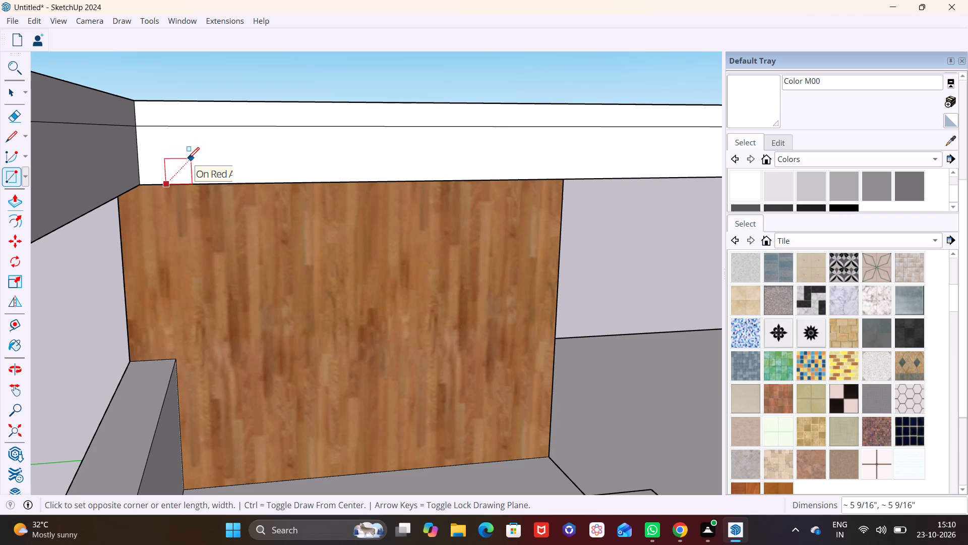
Make the small square on the slab's side, with its edges, into a group.
{"action": "key", "text": "space"}
{"action": "left_click", "coordinate": [181, 172]}
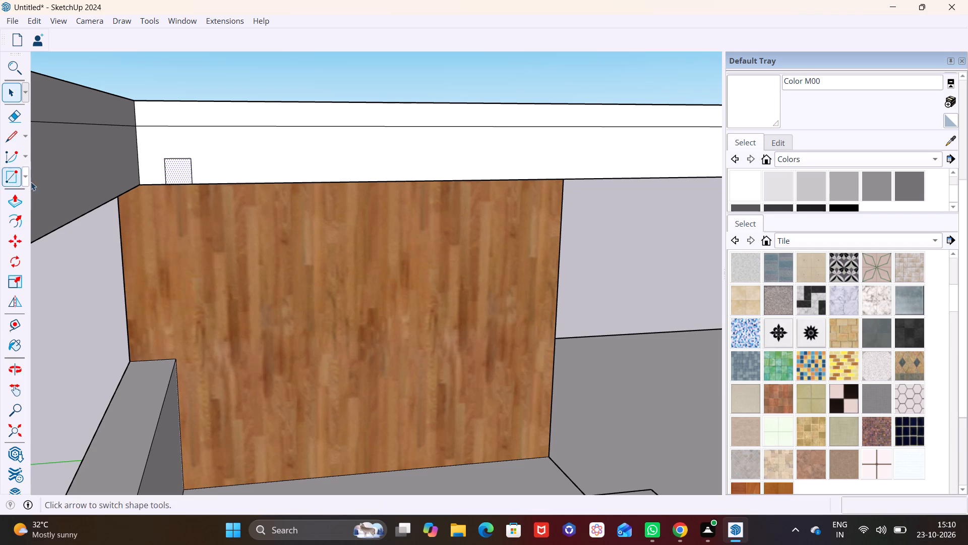
{"action": "double_click", "coordinate": [179, 173]}
{"action": "right_click", "coordinate": [179, 173]}
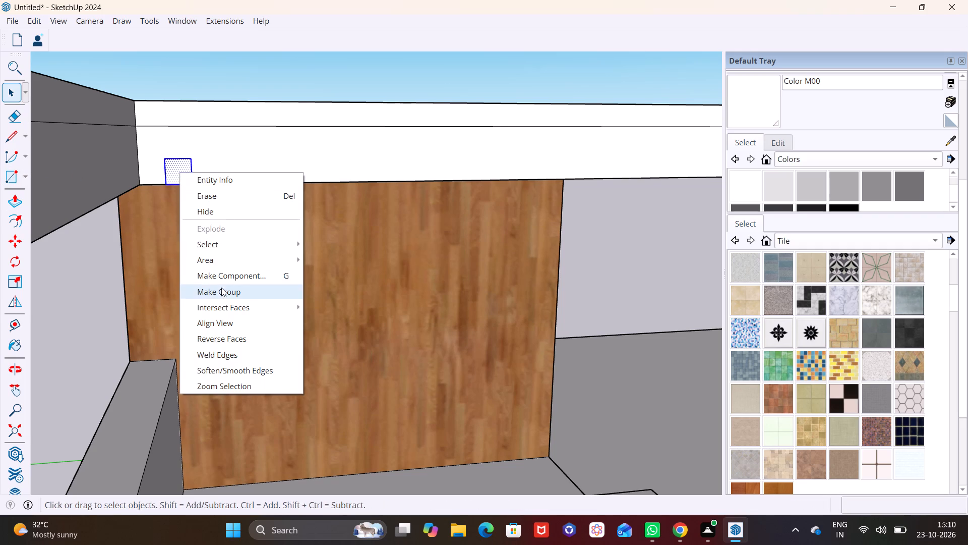
{"action": "left_click", "coordinate": [222, 290]}
Extrude the square inside its group into a long thin beam reaching the front beam's end, and leave the group.
{"action": "triple_click", "coordinate": [173, 173]}
{"action": "left_click", "coordinate": [173, 173]}
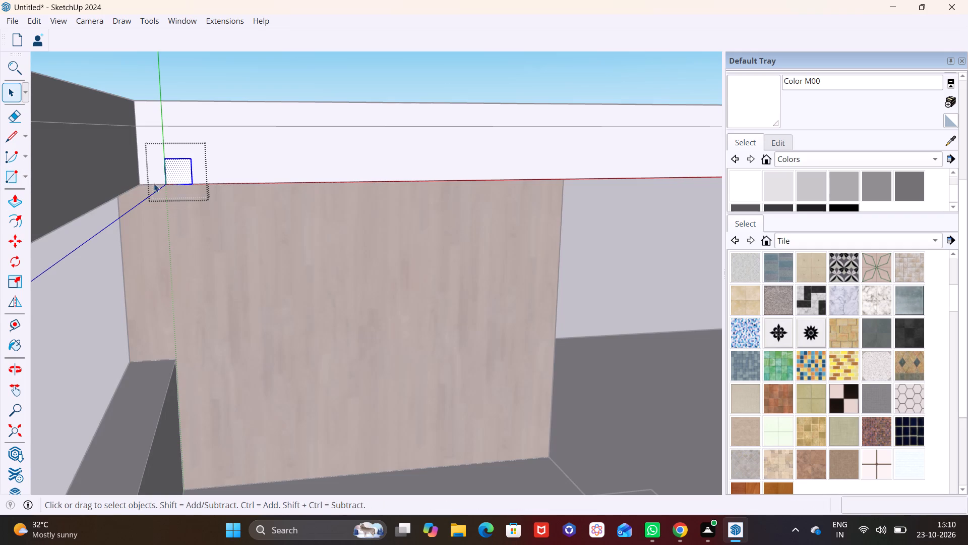
{"action": "left_click", "coordinate": [16, 197]}
{"action": "left_click", "coordinate": [178, 170]}
{"action": "scroll", "coordinate": [137, 174], "scroll_direction": "down", "scroll_amount": 2}
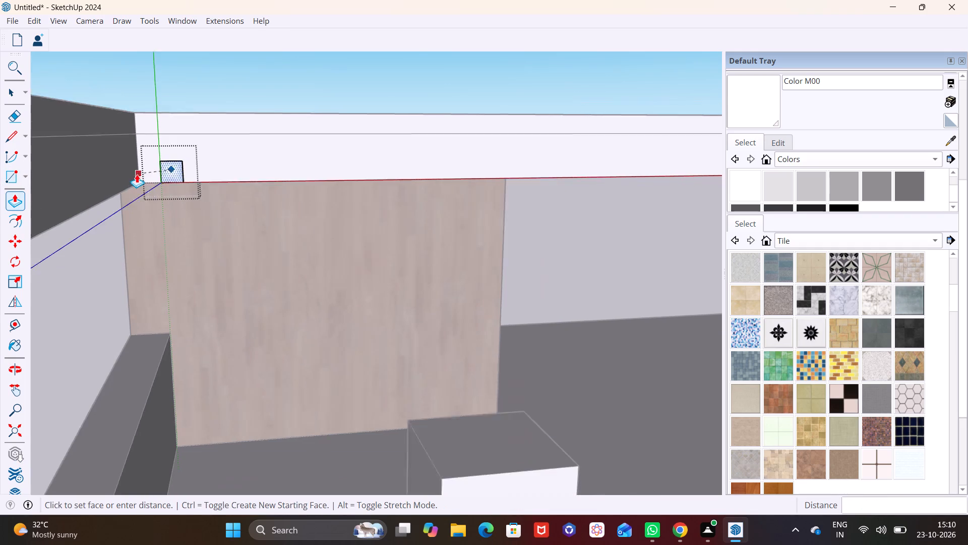
{"action": "scroll", "coordinate": [137, 174], "scroll_direction": "down", "scroll_amount": 9}
{"action": "scroll", "coordinate": [156, 216], "scroll_direction": "down", "scroll_amount": 5}
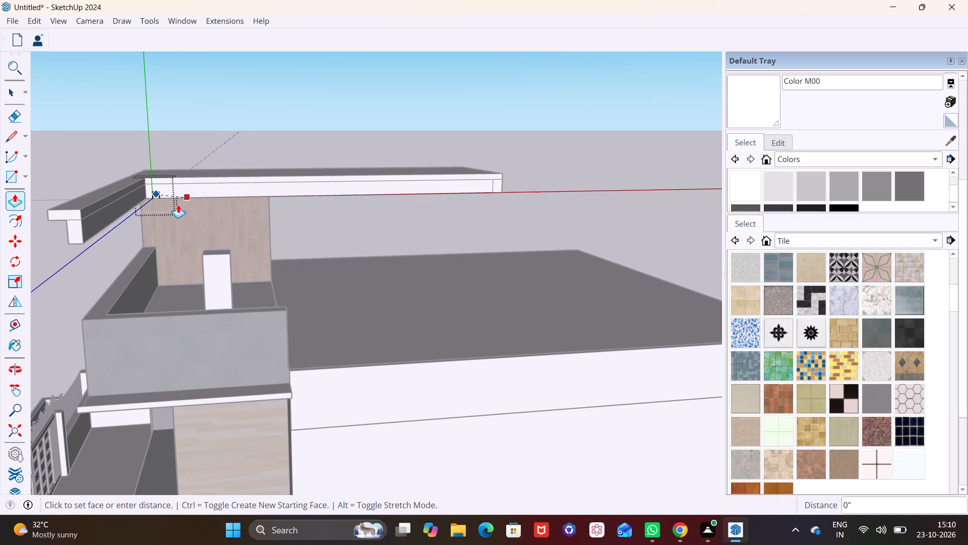
{"action": "left_click", "coordinate": [79, 230]}
{"action": "key", "text": "space"}
{"action": "left_click", "coordinate": [222, 146]}
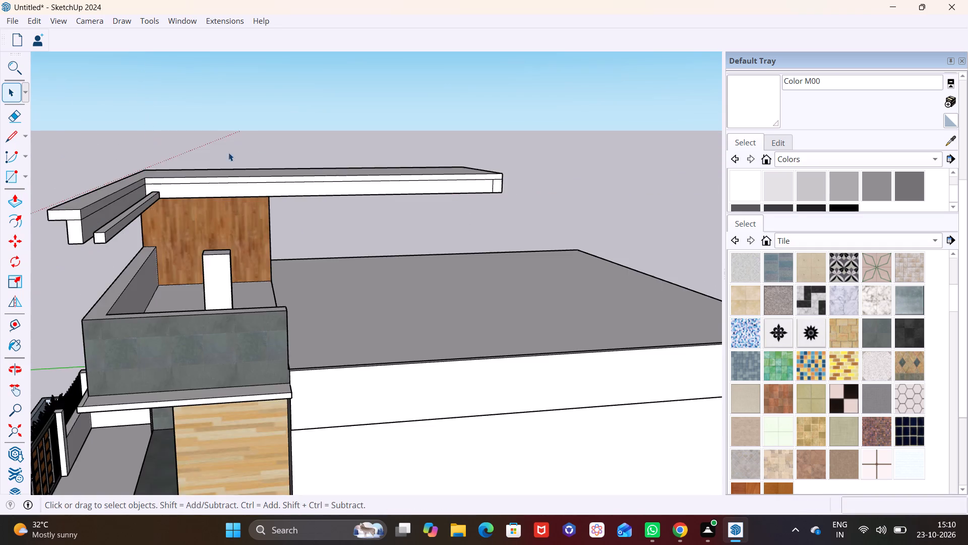
Move the thin beam about 3 5/16" farther from the front beam, along the slab's bottom edge.
{"action": "middle_click_drag", "start_coordinate": [239, 155], "coordinate": [435, 122]}
{"action": "middle_click_drag", "start_coordinate": [423, 159], "coordinate": [484, 107]}
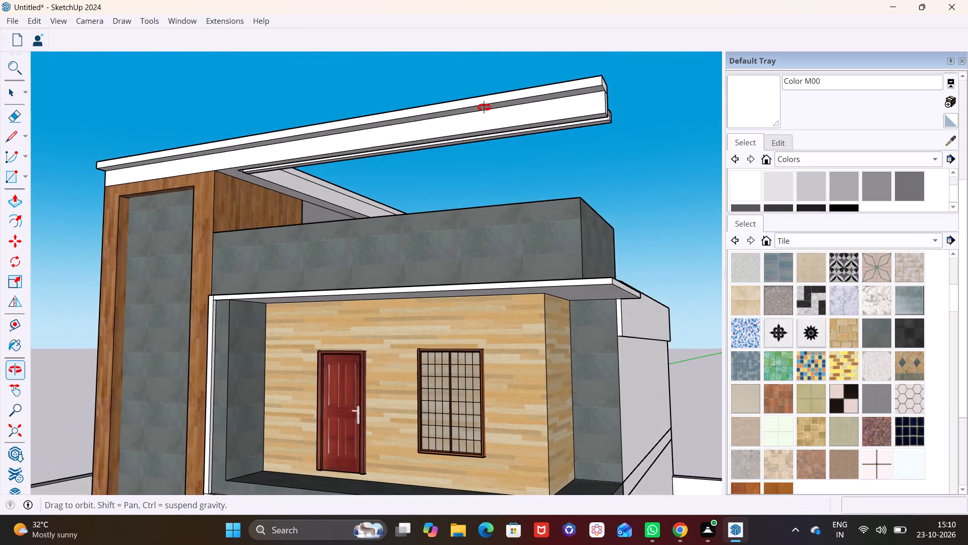
{"action": "middle_click_drag", "start_coordinate": [484, 107], "coordinate": [341, 302]}
{"action": "scroll", "coordinate": [290, 174], "scroll_direction": "up", "scroll_amount": 5}
{"action": "middle_click_drag", "start_coordinate": [287, 185], "coordinate": [193, 204]}
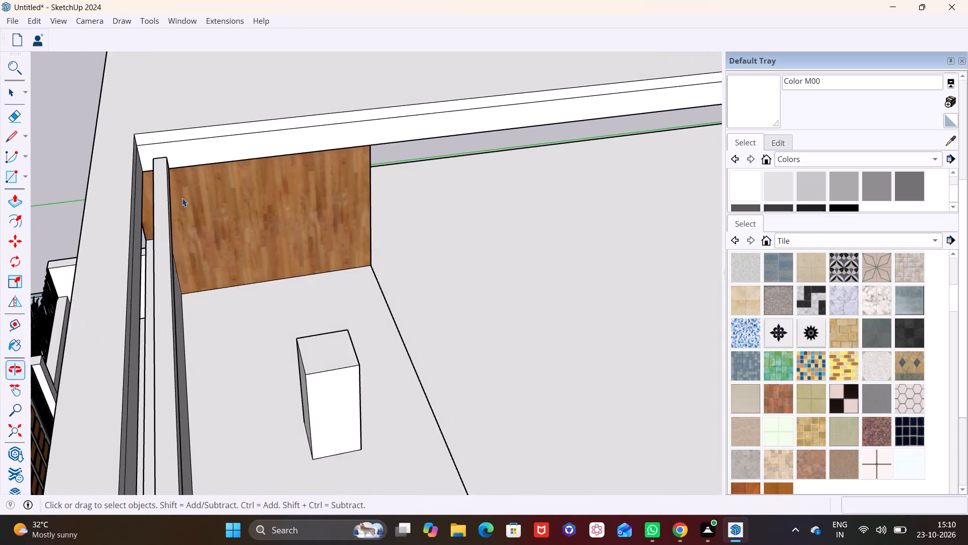
{"action": "scroll", "coordinate": [172, 183], "scroll_direction": "up", "scroll_amount": 6}
{"action": "left_click", "coordinate": [151, 165]}
{"action": "key", "text": "m"}
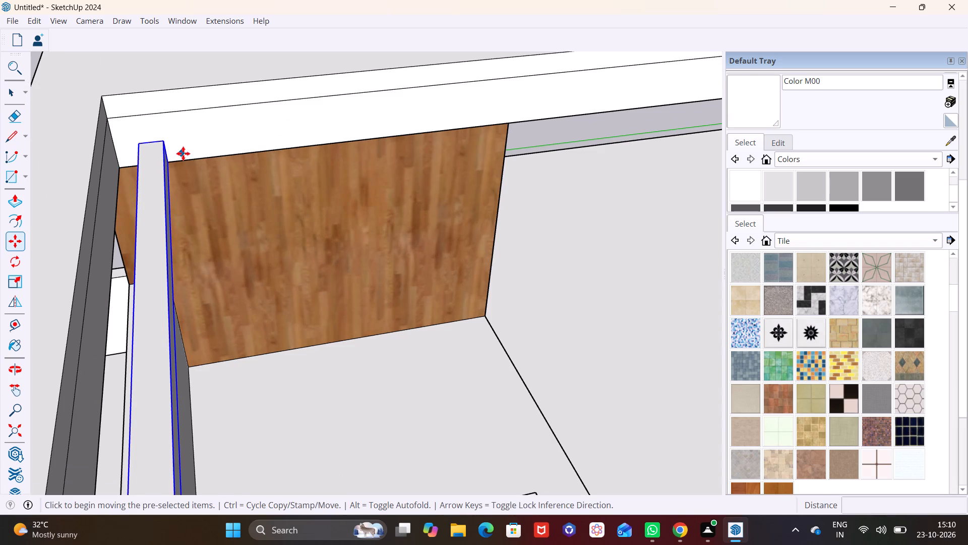
{"action": "left_click", "coordinate": [162, 155]}
{"action": "left_click", "coordinate": [181, 155]}
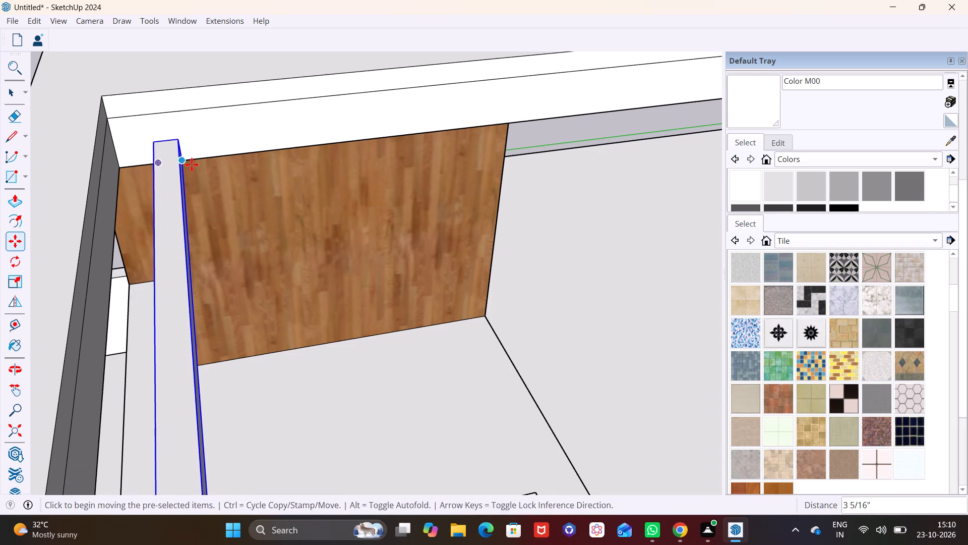
Copy the thin beam three times in succession along the slab's bottom edge, leaving similar gaps between the beams.
{"action": "middle_click_drag", "start_coordinate": [197, 166], "coordinate": [204, 42]}
{"action": "middle_click_drag", "start_coordinate": [213, 96], "coordinate": [164, 199]}
{"action": "scroll", "coordinate": [162, 159], "scroll_direction": "up", "scroll_amount": 4}
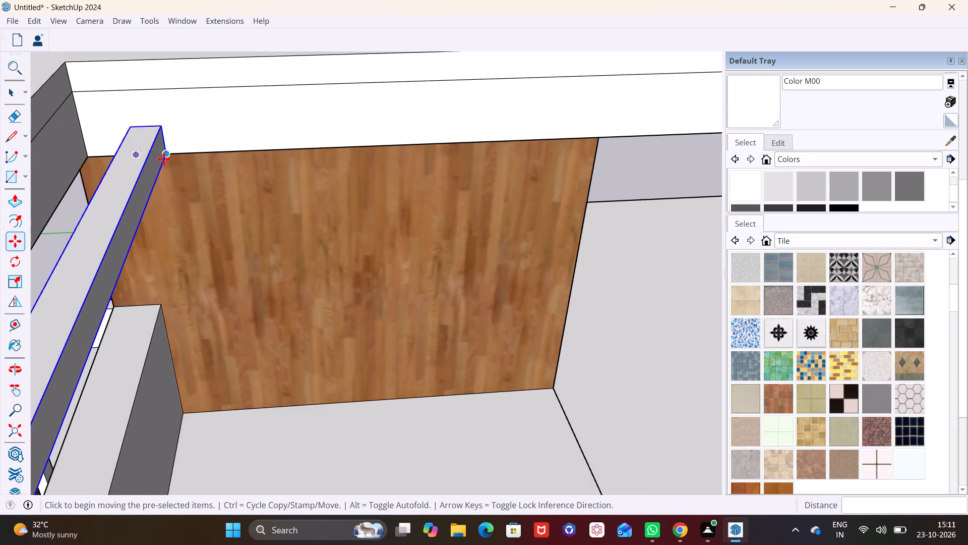
{"action": "scroll", "coordinate": [164, 159], "scroll_direction": "up", "scroll_amount": 4}
{"action": "left_click", "coordinate": [168, 150]}
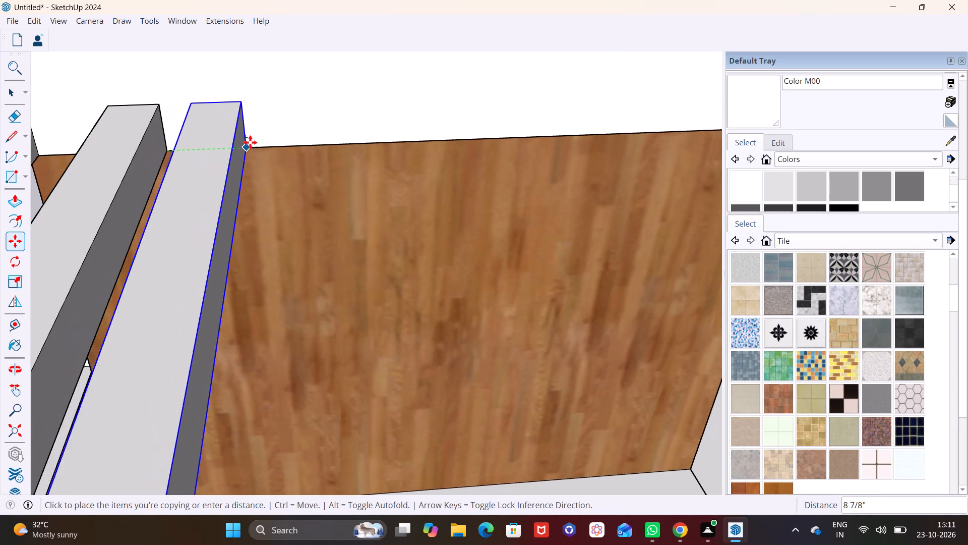
{"action": "left_click", "coordinate": [254, 142]}
{"action": "left_click", "coordinate": [256, 147]}
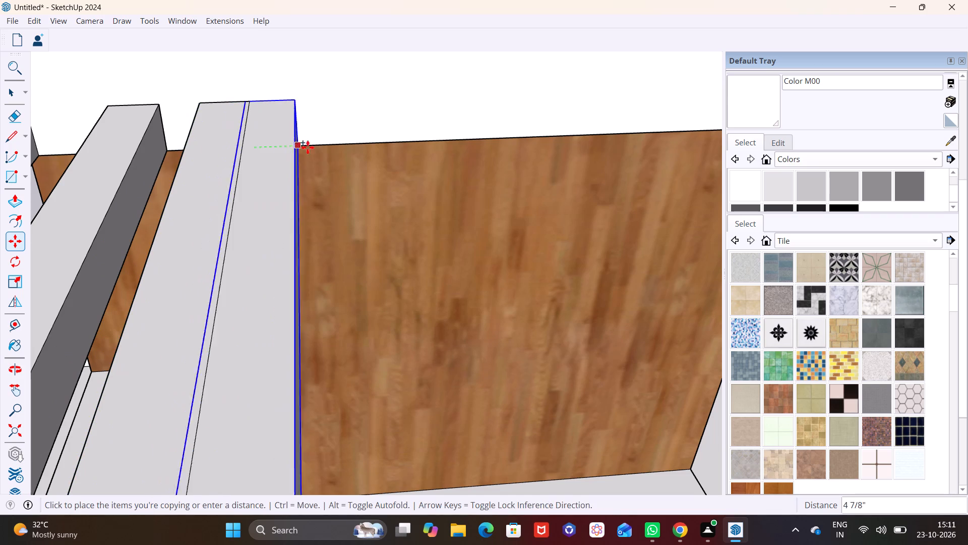
{"action": "left_click", "coordinate": [333, 147]}
{"action": "left_click", "coordinate": [340, 141]}
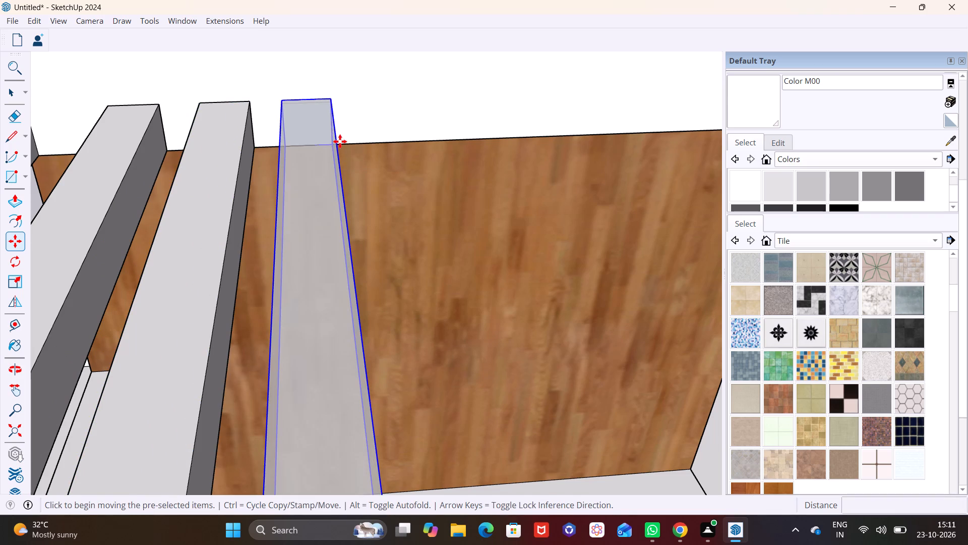
{"action": "left_click", "coordinate": [407, 138]}
Add three more copies of the thin beam along the slab's bottom edge, each about 8" from the previous one.
{"action": "scroll", "coordinate": [416, 138], "scroll_direction": "down", "scroll_amount": 3, "text": "shift"}
{"action": "middle_click_drag", "start_coordinate": [416, 138], "coordinate": [233, 162], "text": "shift"}
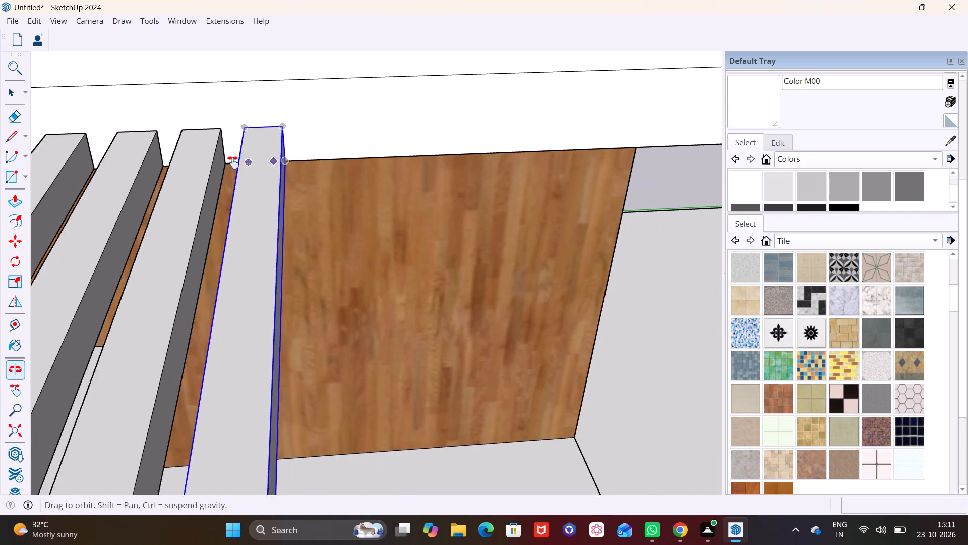
{"action": "middle_click_drag", "start_coordinate": [233, 162], "coordinate": [202, 168], "text": "shift"}
{"action": "left_click", "coordinate": [229, 167]}
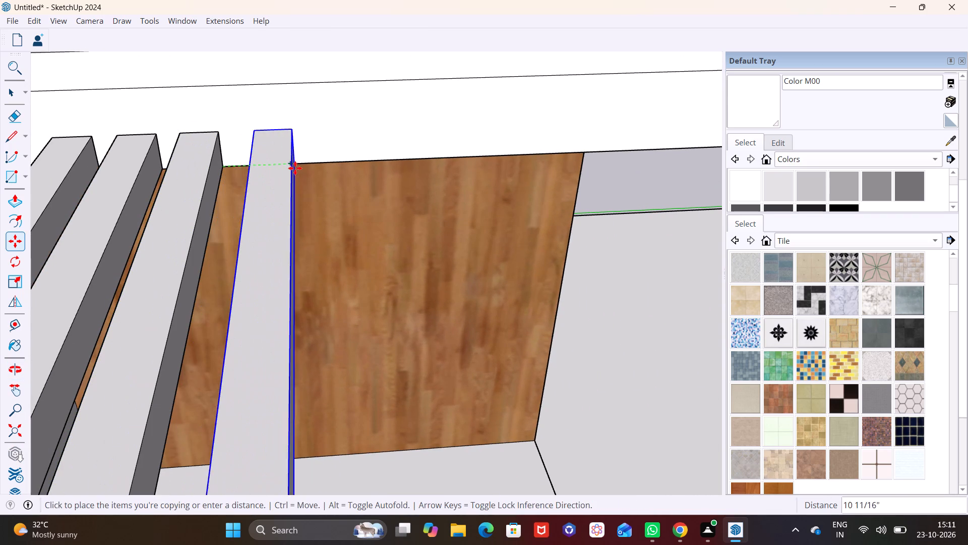
{"action": "left_click", "coordinate": [280, 169]}
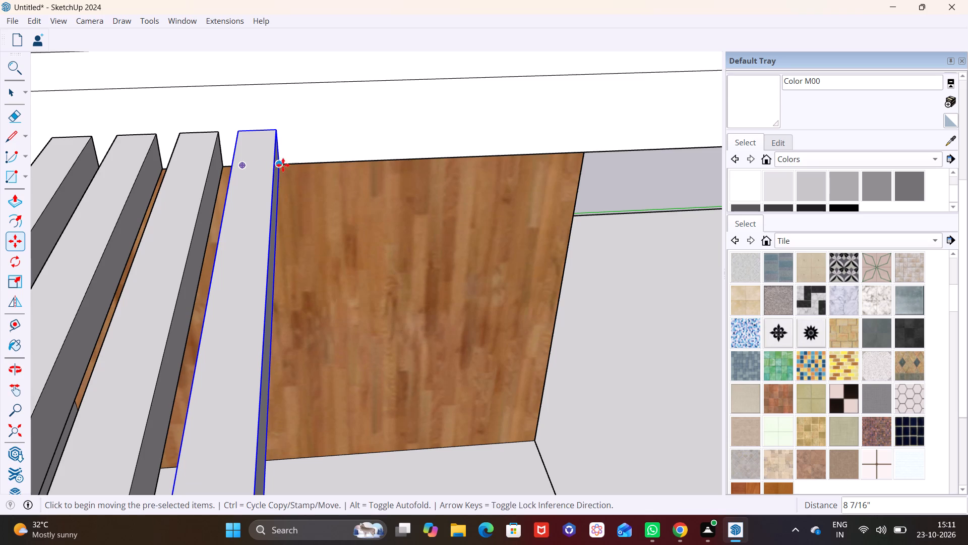
{"action": "left_click", "coordinate": [283, 165]}
{"action": "left_click", "coordinate": [332, 163]}
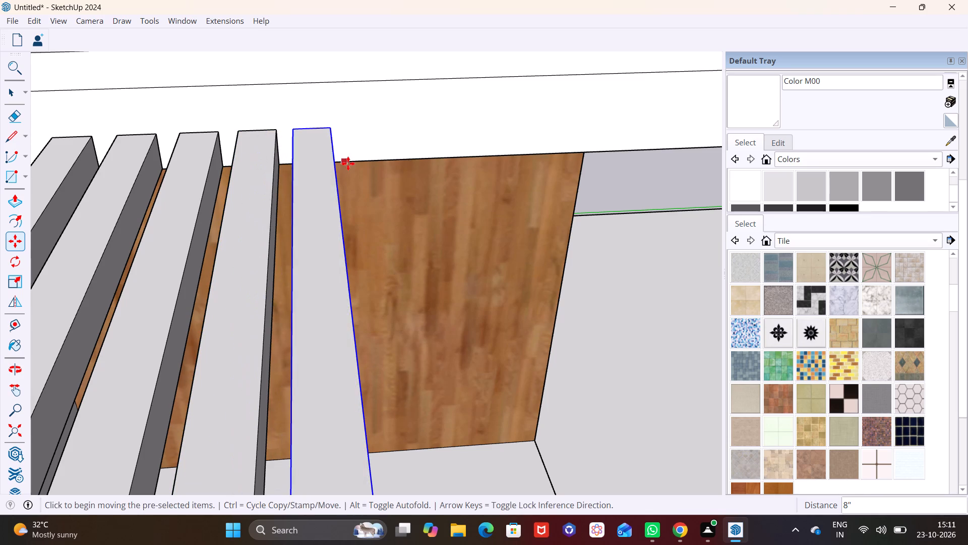
{"action": "left_click", "coordinate": [339, 162]}
{"action": "left_click", "coordinate": [385, 161]}
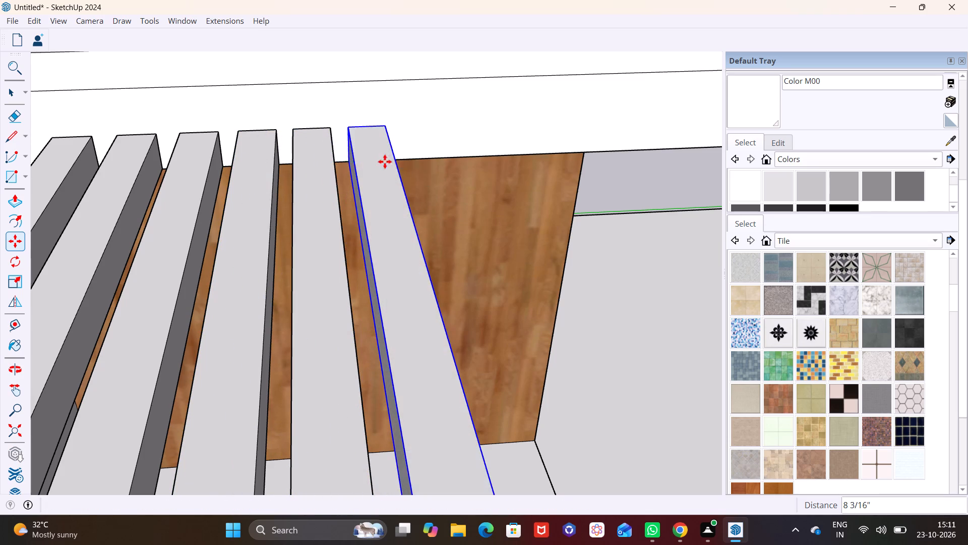
Add three more copies of the thin beam along the slab's bottom edge, each about 7" to 8" from the previous one.
{"action": "scroll", "coordinate": [398, 165], "scroll_direction": "down", "scroll_amount": 2}
{"action": "middle_click_drag", "start_coordinate": [399, 164], "coordinate": [242, 149]}
{"action": "middle_click_drag", "start_coordinate": [250, 144], "coordinate": [295, 179]}
{"action": "scroll", "coordinate": [316, 165], "scroll_direction": "up", "scroll_amount": 2}
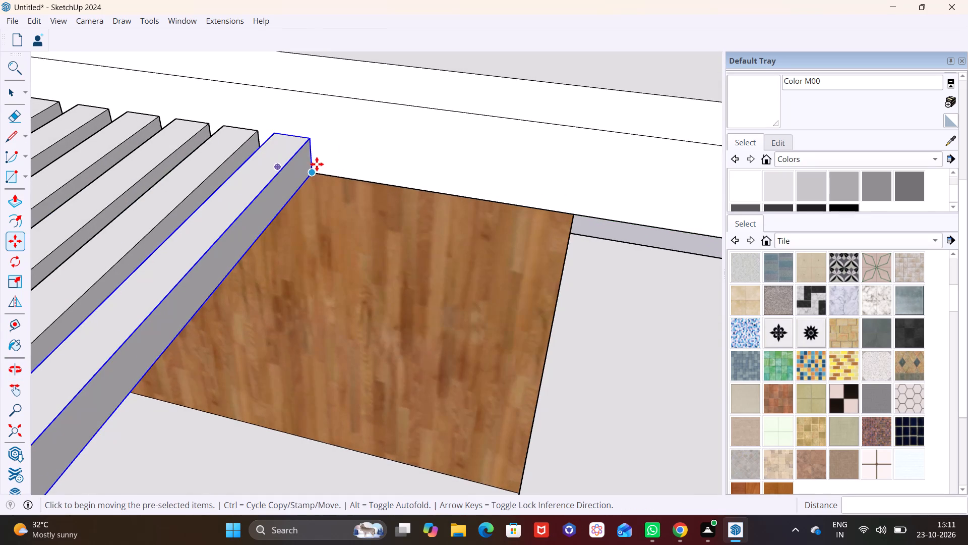
{"action": "left_click", "coordinate": [316, 171]}
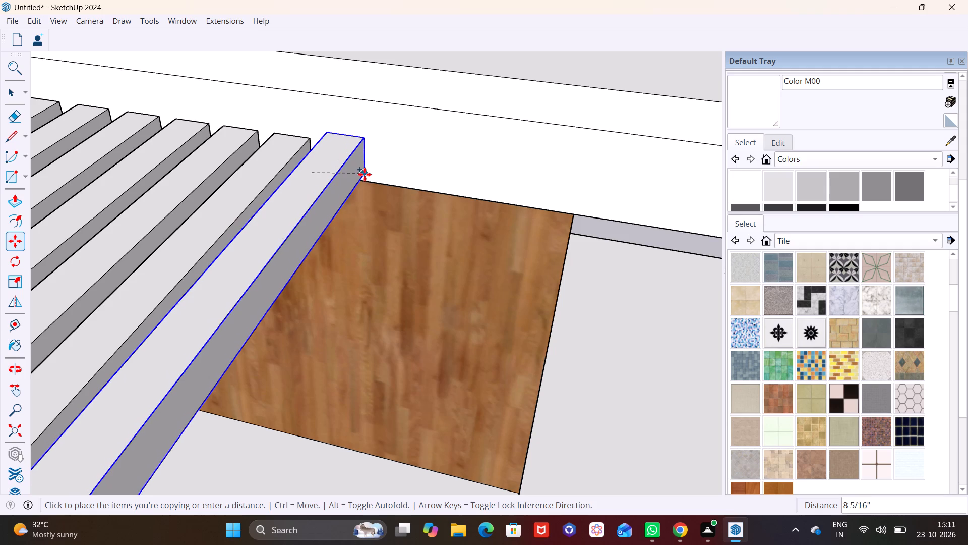
{"action": "left_click", "coordinate": [366, 180]}
{"action": "middle_click_drag", "start_coordinate": [354, 179], "coordinate": [395, 185]}
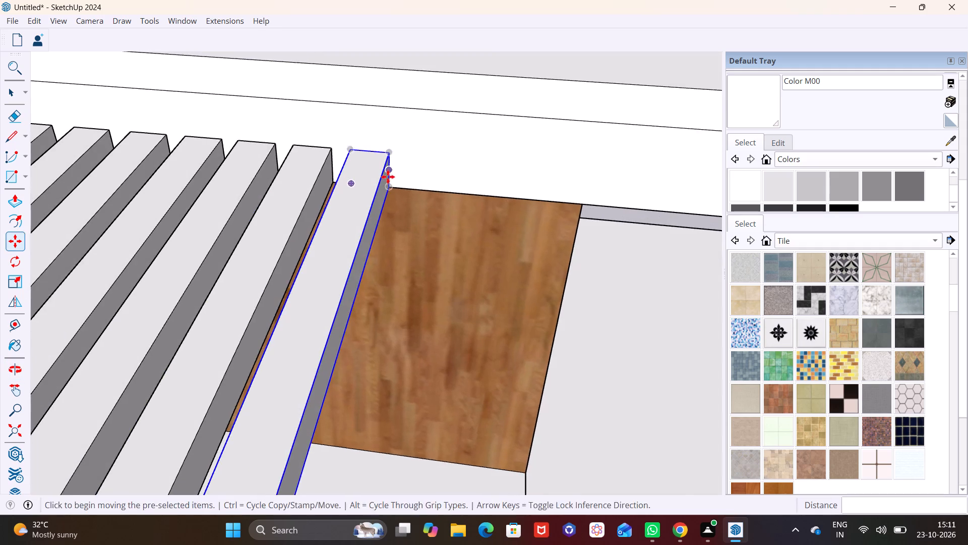
{"action": "scroll", "coordinate": [388, 177], "scroll_direction": "up", "scroll_amount": 1}
{"action": "middle_click_drag", "start_coordinate": [383, 176], "coordinate": [270, 186], "text": "shift"}
{"action": "scroll", "coordinate": [274, 186], "scroll_direction": "up", "scroll_amount": 5}
{"action": "left_click", "coordinate": [289, 201]}
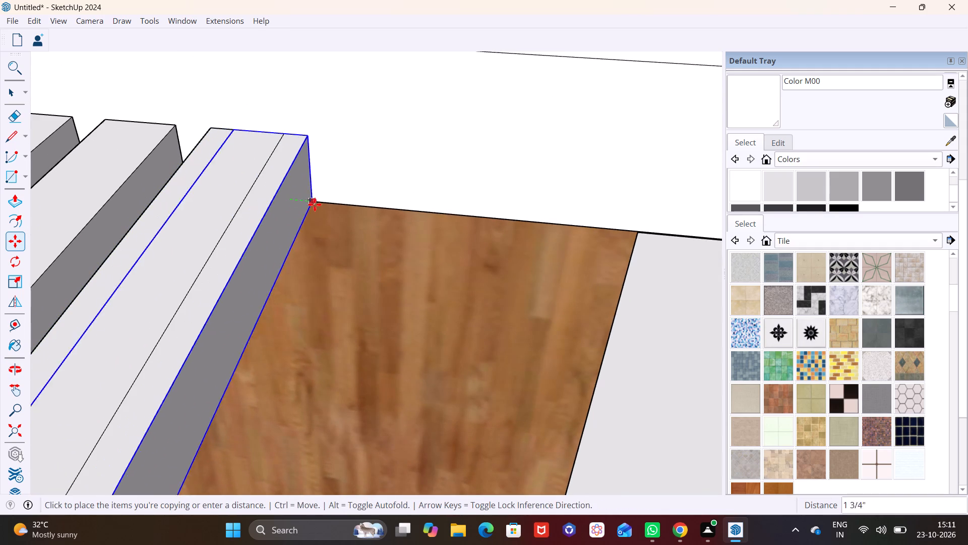
{"action": "left_click", "coordinate": [379, 211]}
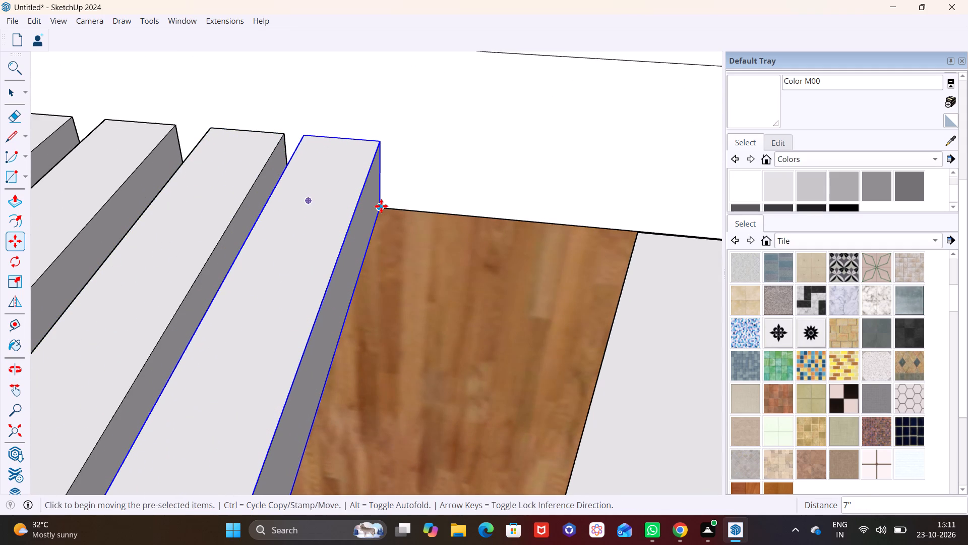
{"action": "left_click", "coordinate": [381, 206]}
{"action": "left_click", "coordinate": [393, 206]}
{"action": "left_click", "coordinate": [393, 211]}
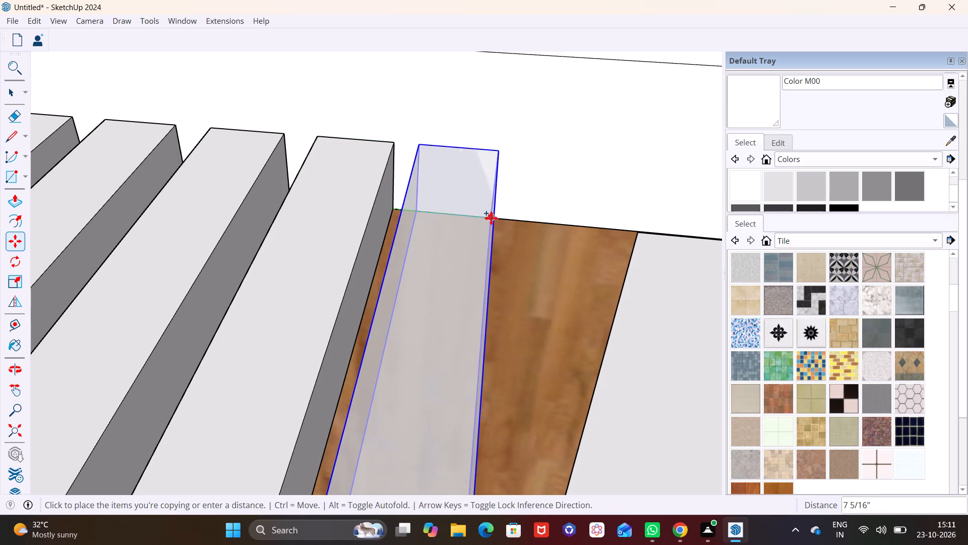
{"action": "left_click", "coordinate": [491, 218]}
Add four further copies of the thin beam at roughly 9" spacing along the slab's bottom edge, past the wood-clad wall.
{"action": "scroll", "coordinate": [349, 217], "scroll_direction": "down", "scroll_amount": 11}
{"action": "middle_click_drag", "start_coordinate": [403, 241], "coordinate": [215, 244], "text": "shift"}
{"action": "scroll", "coordinate": [243, 253], "scroll_direction": "down", "scroll_amount": 13}
{"action": "middle_click_drag", "start_coordinate": [305, 272], "coordinate": [266, 257], "text": "shift"}
{"action": "scroll", "coordinate": [212, 250], "scroll_direction": "up", "scroll_amount": 7}
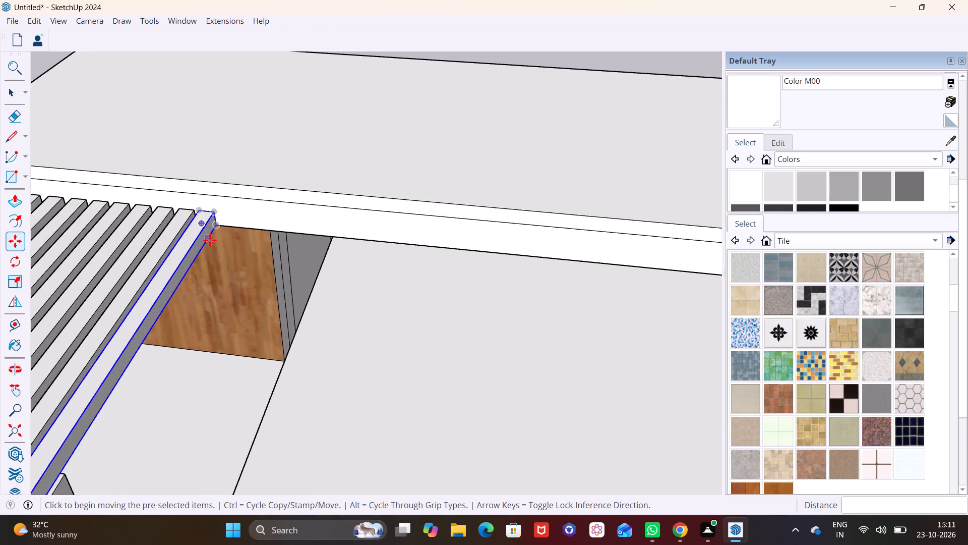
{"action": "scroll", "coordinate": [210, 240], "scroll_direction": "up", "scroll_amount": 2}
{"action": "left_click", "coordinate": [223, 220]}
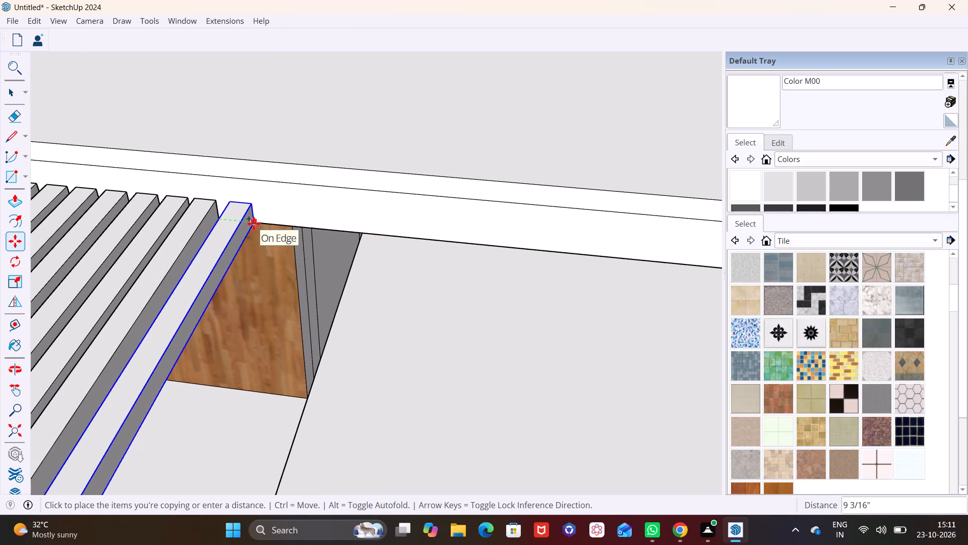
{"action": "left_click", "coordinate": [252, 225]}
{"action": "left_click", "coordinate": [254, 221]}
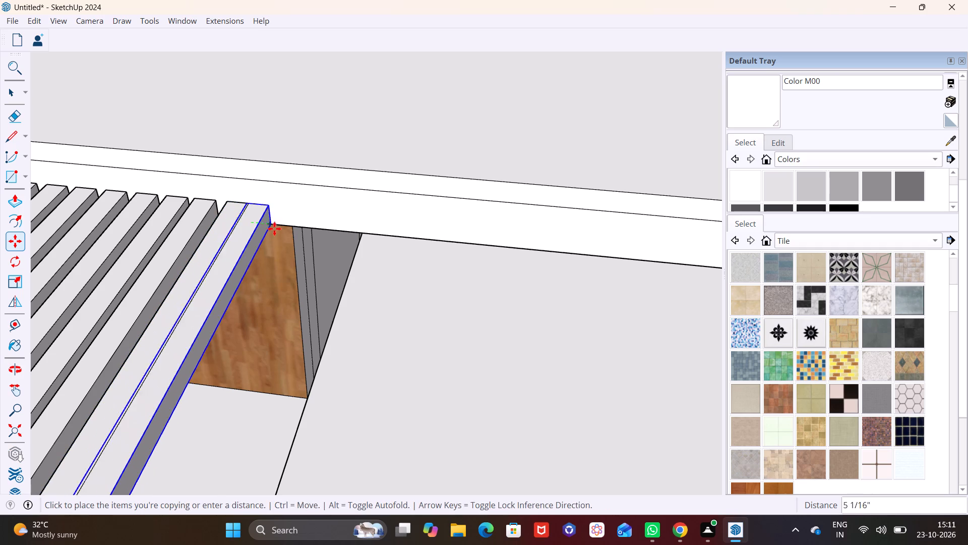
{"action": "left_click", "coordinate": [283, 229]}
{"action": "left_click", "coordinate": [283, 225]}
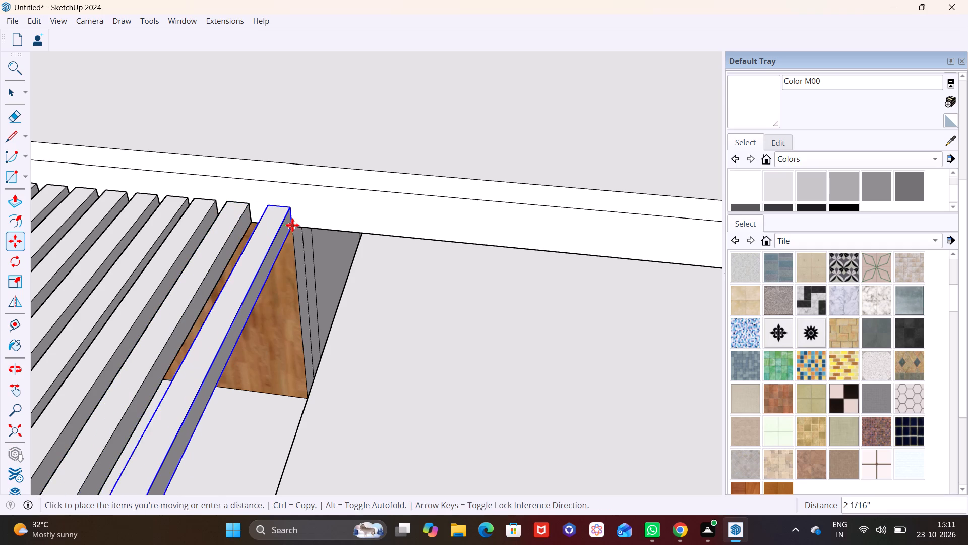
{"action": "left_click", "coordinate": [321, 230]}
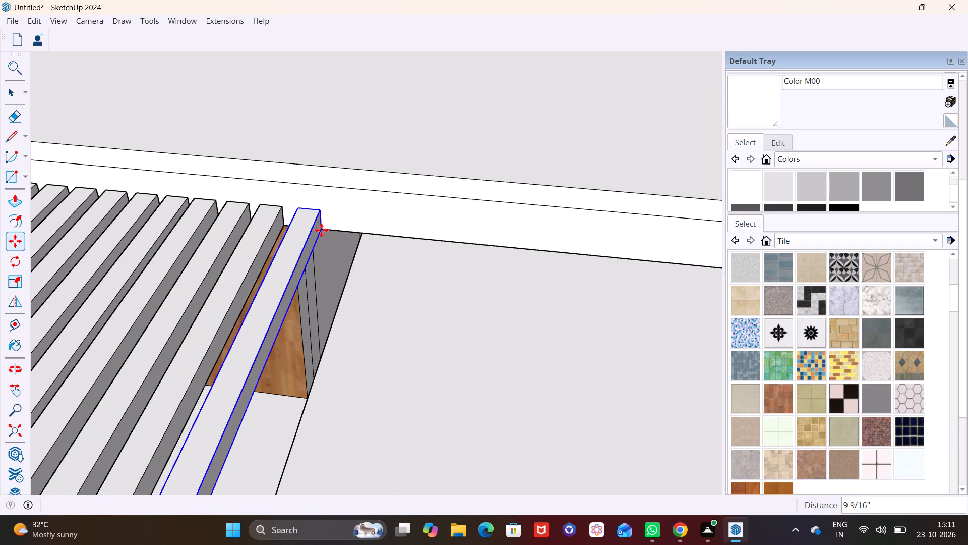
{"action": "left_click", "coordinate": [322, 230]}
{"action": "left_click", "coordinate": [357, 236]}
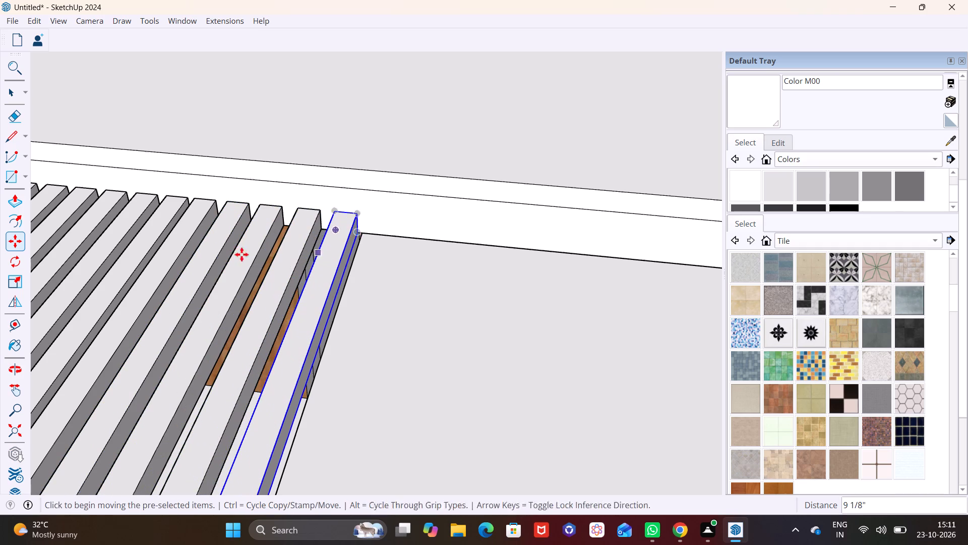
Examine the row of pergola beams and the house front from below, from the side and from above.
{"action": "scroll", "coordinate": [230, 243], "scroll_direction": "up", "scroll_amount": 1}
{"action": "scroll", "coordinate": [239, 275], "scroll_direction": "down", "scroll_amount": 8}
{"action": "middle_click_drag", "start_coordinate": [238, 342], "coordinate": [356, 180]}
{"action": "scroll", "coordinate": [332, 260], "scroll_direction": "down", "scroll_amount": 7}
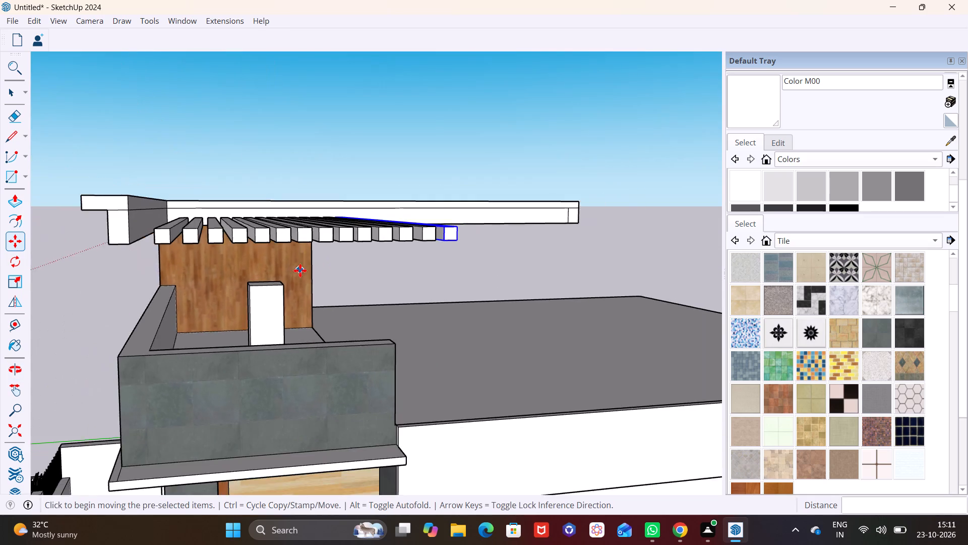
{"action": "middle_click_drag", "start_coordinate": [306, 284], "coordinate": [457, 219]}
{"action": "middle_click_drag", "start_coordinate": [390, 234], "coordinate": [460, 251]}
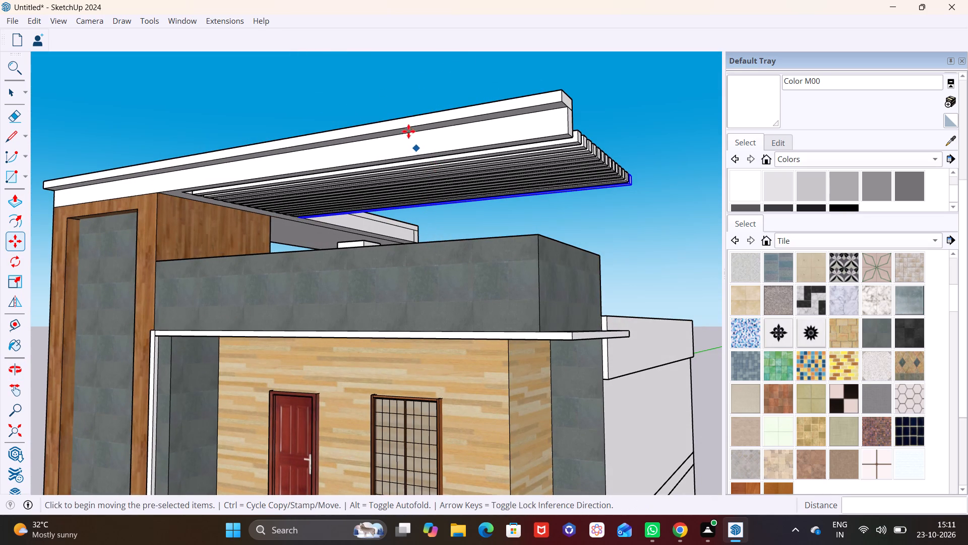
{"action": "scroll", "coordinate": [398, 153], "scroll_direction": "down", "scroll_amount": 3}
{"action": "middle_click_drag", "start_coordinate": [397, 175], "coordinate": [377, 243]}
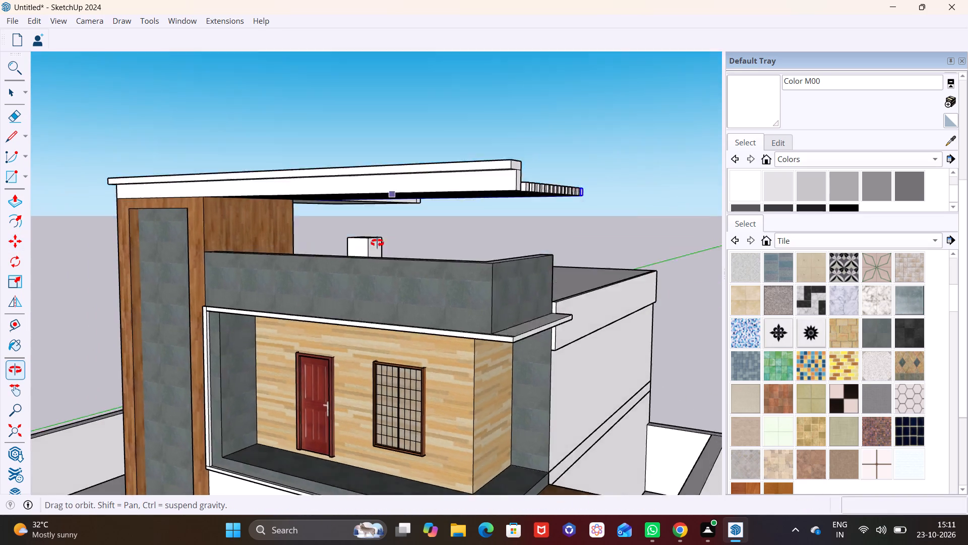
{"action": "middle_click_drag", "start_coordinate": [377, 243], "coordinate": [378, 291]}
{"action": "middle_click_drag", "start_coordinate": [374, 256], "coordinate": [403, 138]}
Raise the white terrace pillar by 5' 9 5/8" and push its top back about 2' 7 7/16", level with the pergola beams.
{"action": "scroll", "coordinate": [400, 193], "scroll_direction": "up", "scroll_amount": 1}
{"action": "scroll", "coordinate": [384, 148], "scroll_direction": "up", "scroll_amount": 3}
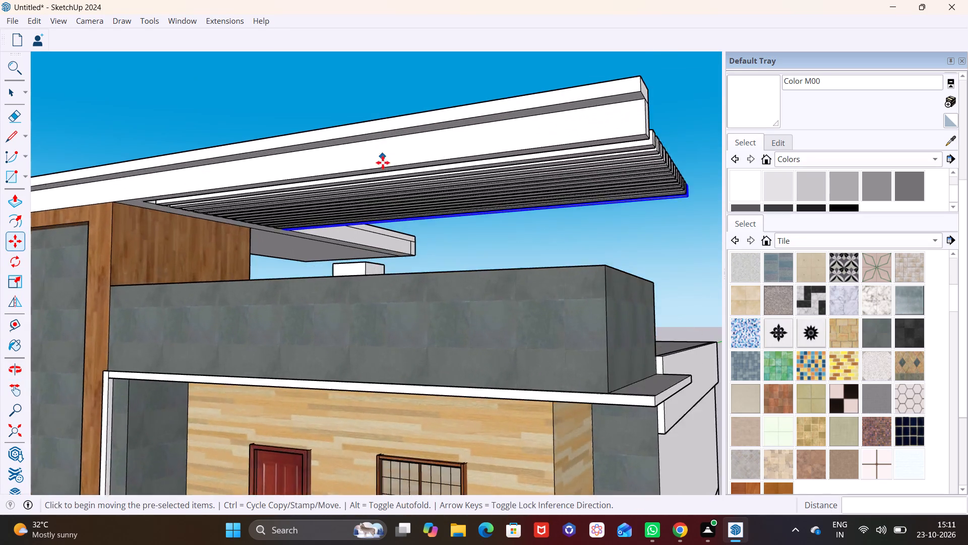
{"action": "scroll", "coordinate": [383, 162], "scroll_direction": "up", "scroll_amount": 6}
{"action": "middle_click_drag", "start_coordinate": [363, 242], "coordinate": [357, 278]}
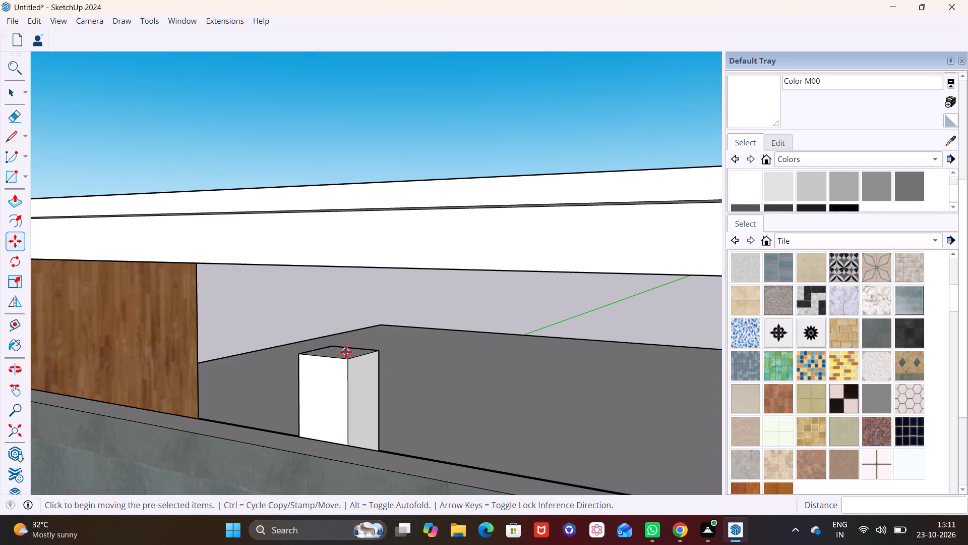
{"action": "key", "text": "space"}
{"action": "left_click", "coordinate": [345, 352]}
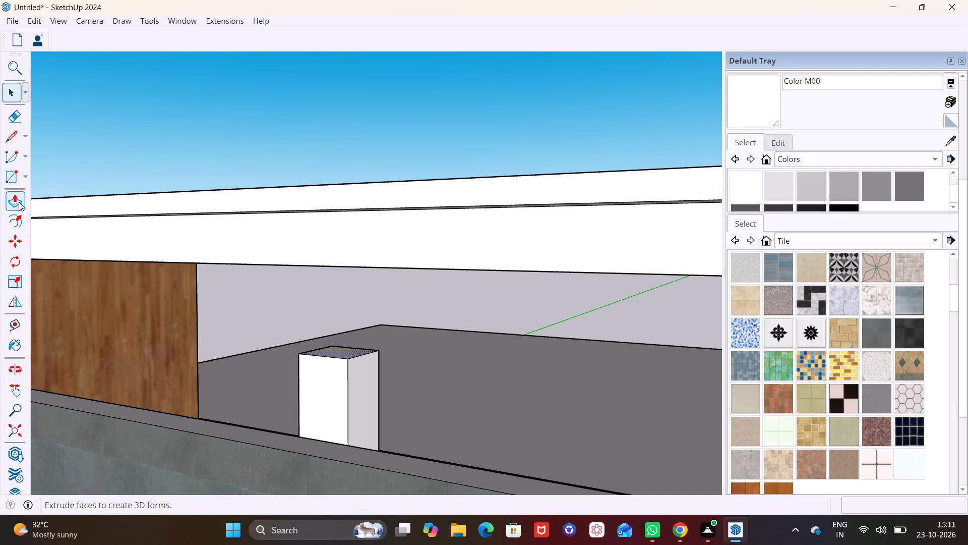
{"action": "left_click", "coordinate": [19, 202]}
{"action": "left_click", "coordinate": [350, 349]}
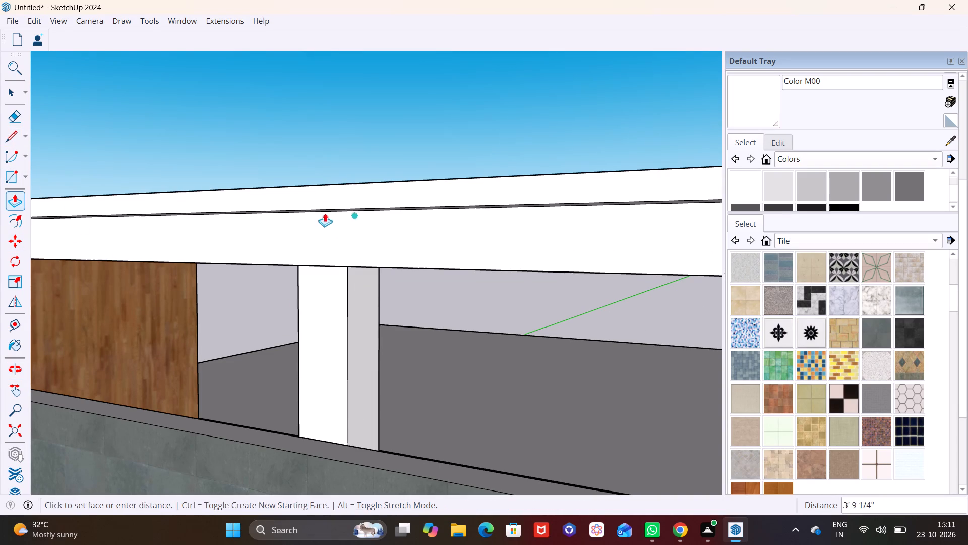
{"action": "left_click", "coordinate": [312, 150]}
{"action": "middle_click_drag", "start_coordinate": [348, 208], "coordinate": [399, 387]}
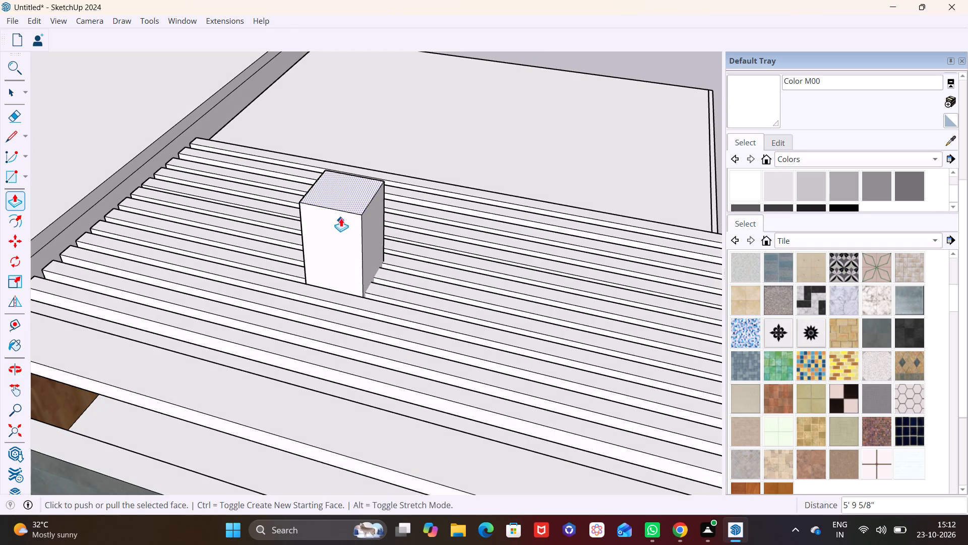
{"action": "left_click", "coordinate": [344, 198]}
{"action": "left_click", "coordinate": [359, 289]}
{"action": "scroll", "coordinate": [411, 316], "scroll_direction": "down", "scroll_amount": 1}
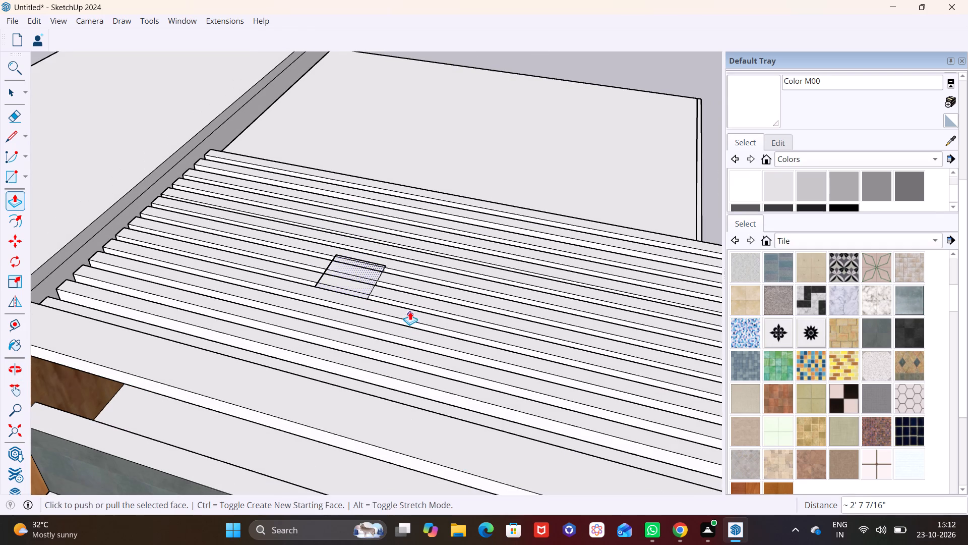
Push the pillar's side face that looks toward the wood-clad tower slightly inward to narrow the pillar.
{"action": "key", "text": "space"}
{"action": "left_click", "coordinate": [456, 148]}
{"action": "middle_click_drag", "start_coordinate": [446, 275], "coordinate": [451, 113]}
{"action": "scroll", "coordinate": [438, 211], "scroll_direction": "down", "scroll_amount": 5}
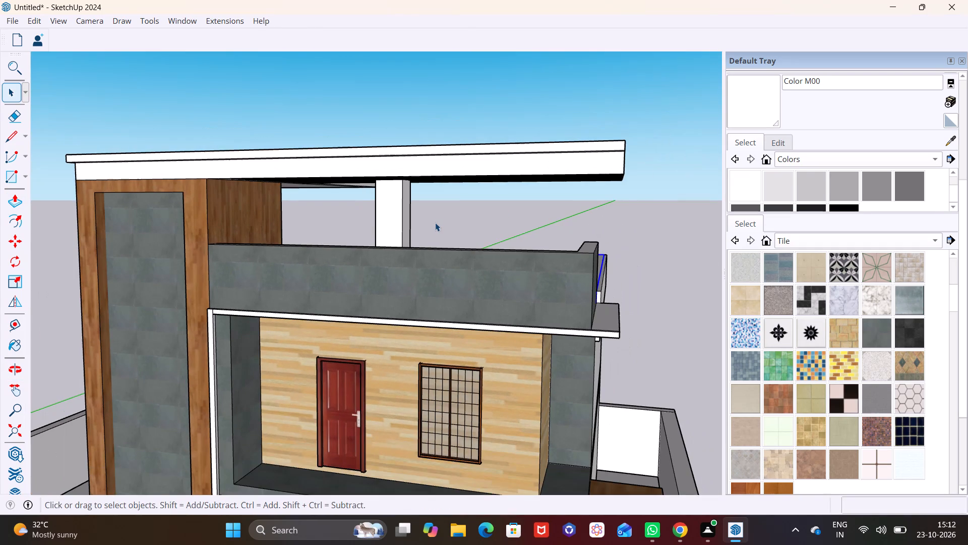
{"action": "middle_click_drag", "start_coordinate": [415, 223], "coordinate": [308, 224], "text": "shift"}
{"action": "middle_click_drag", "start_coordinate": [308, 218], "coordinate": [423, 218]}
{"action": "scroll", "coordinate": [284, 204], "scroll_direction": "up", "scroll_amount": 6}
{"action": "middle_click_drag", "start_coordinate": [319, 235], "coordinate": [373, 243]}
{"action": "left_click", "coordinate": [307, 243]}
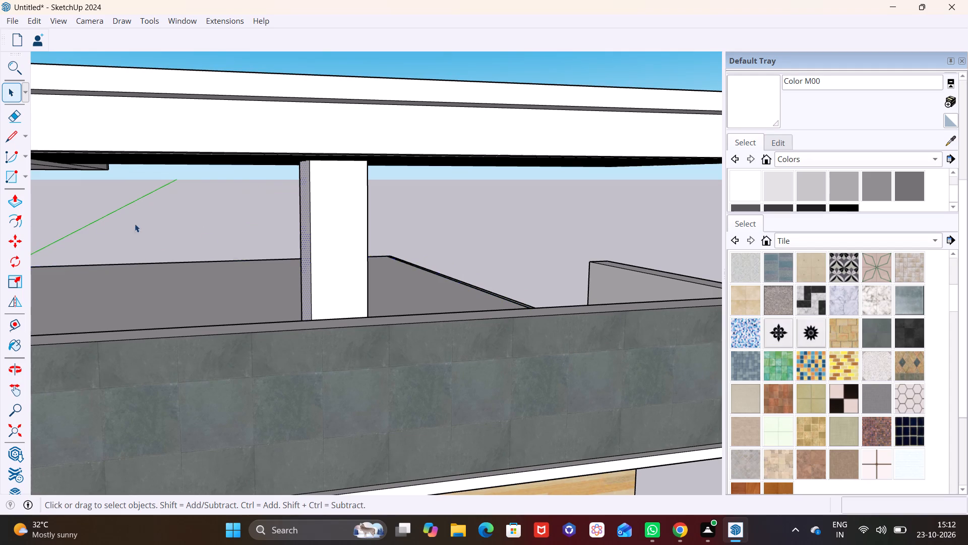
{"action": "left_click", "coordinate": [15, 200]}
{"action": "middle_click_drag", "start_coordinate": [351, 245], "coordinate": [421, 255]}
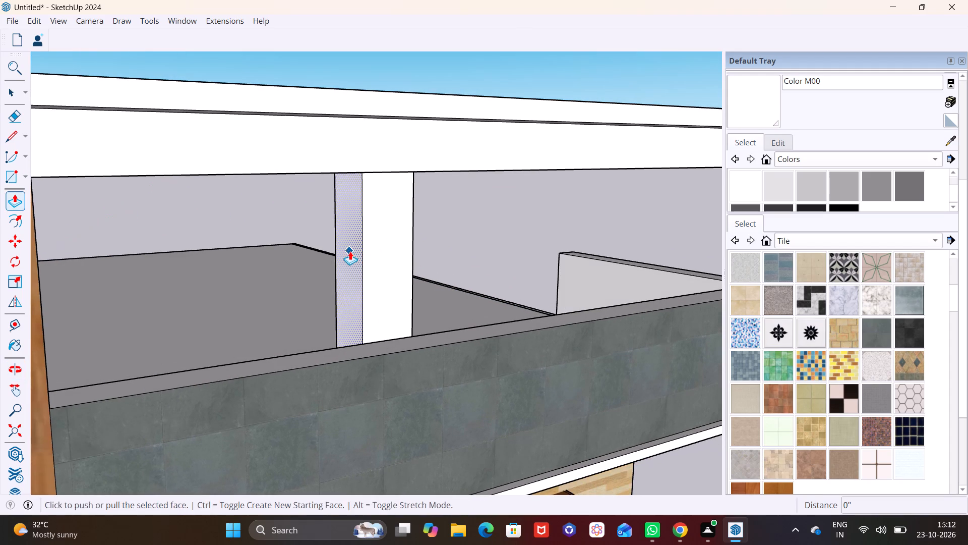
{"action": "left_click", "coordinate": [350, 251]}
{"action": "left_click", "coordinate": [370, 246]}
Push the pillar's white front face inward about 7 1/2" to make the pillar thinner.
{"action": "key", "text": "space"}
{"action": "left_click", "coordinate": [396, 252]}
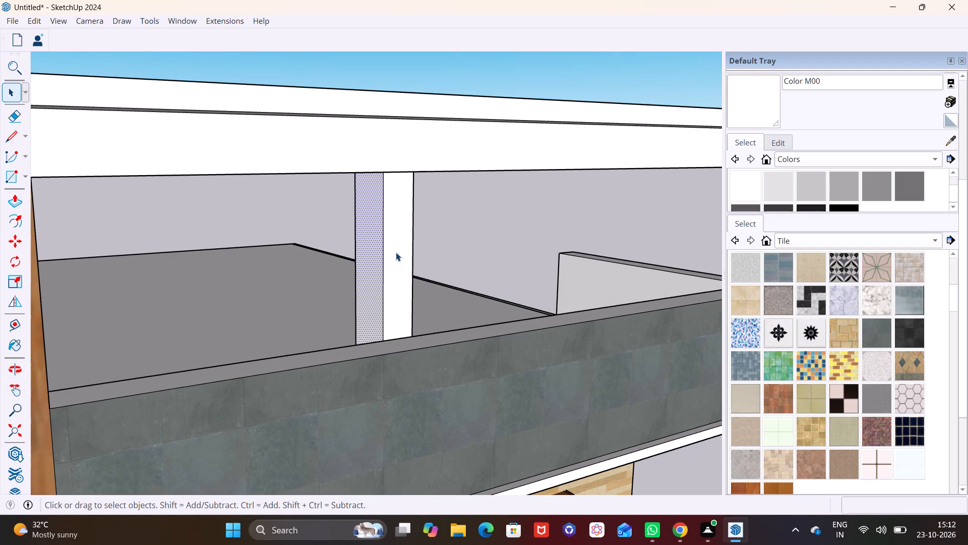
{"action": "left_click", "coordinate": [14, 203]}
{"action": "left_click", "coordinate": [393, 266]}
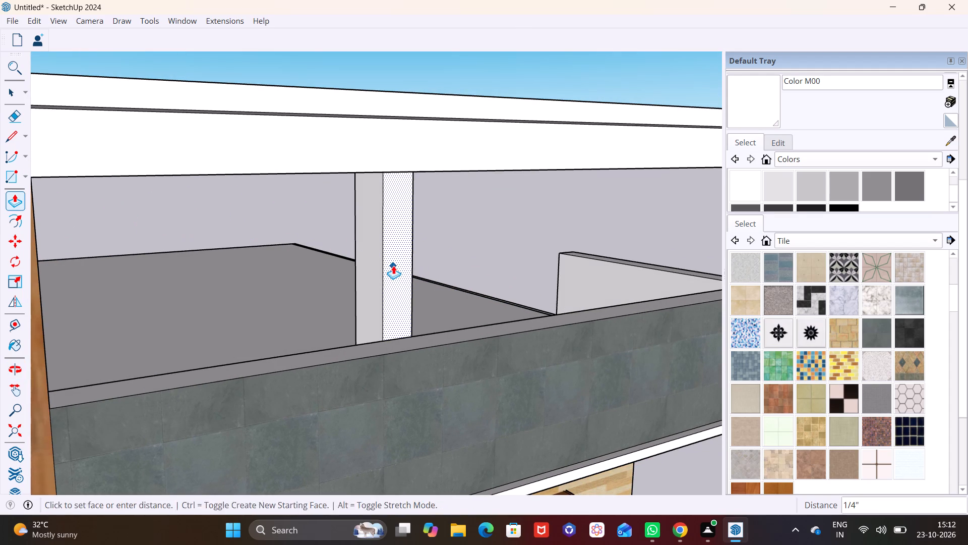
{"action": "left_click", "coordinate": [404, 260]}
{"action": "left_click", "coordinate": [394, 251]}
{"action": "key", "text": "space"}
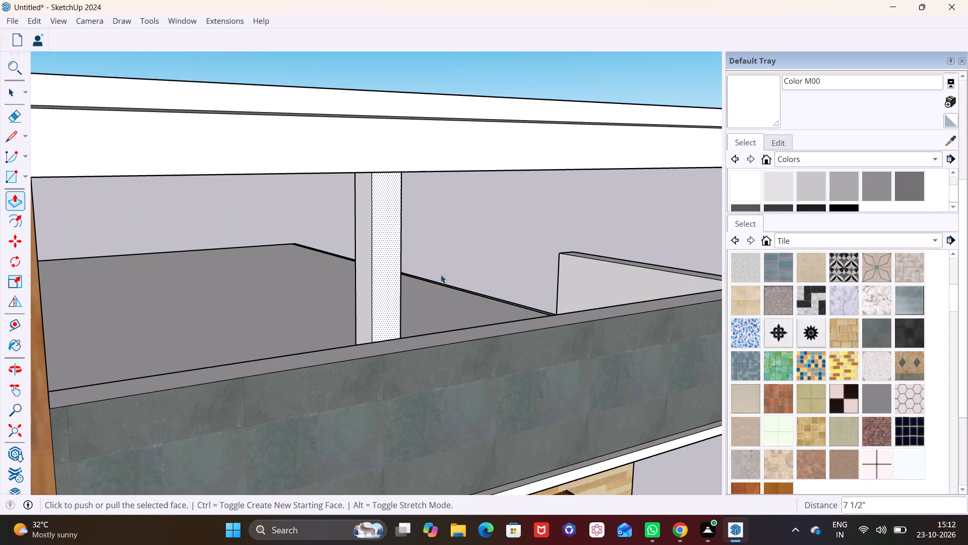
Shorten the front beam under the roof slab by pushing its free end face back about 3' 1 1/2".
{"action": "scroll", "coordinate": [441, 275], "scroll_direction": "down", "scroll_amount": 3}
{"action": "middle_click_drag", "start_coordinate": [419, 287], "coordinate": [176, 284]}
{"action": "scroll", "coordinate": [217, 266], "scroll_direction": "down", "scroll_amount": 3}
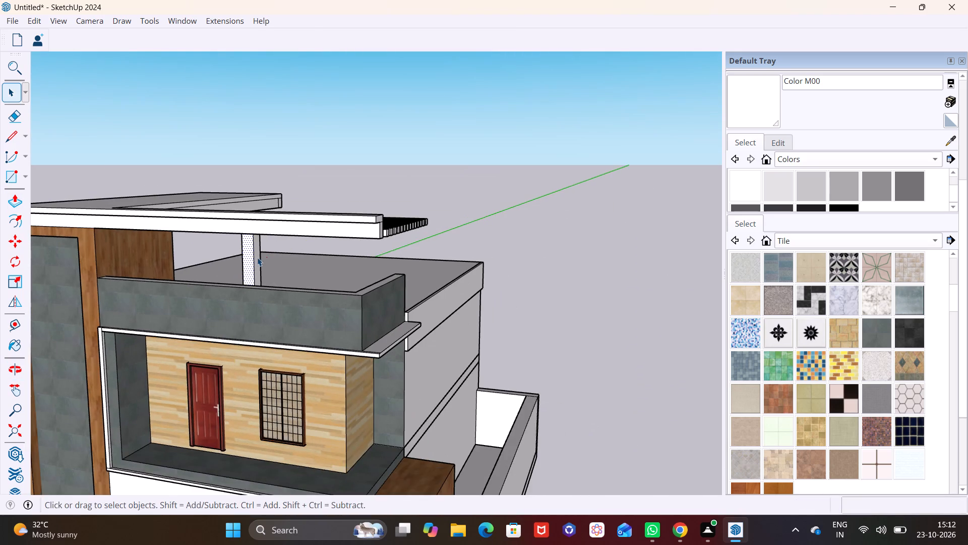
{"action": "middle_click_drag", "start_coordinate": [258, 260], "coordinate": [258, 342], "text": "shift"}
{"action": "scroll", "coordinate": [361, 315], "scroll_direction": "up", "scroll_amount": 6}
{"action": "middle_click_drag", "start_coordinate": [354, 318], "coordinate": [319, 286]}
{"action": "scroll", "coordinate": [374, 316], "scroll_direction": "up", "scroll_amount": 3}
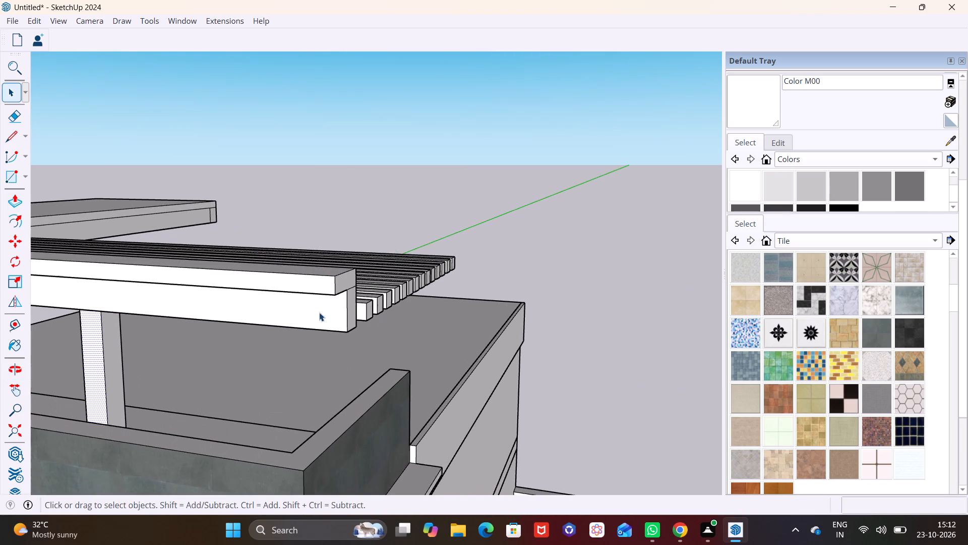
{"action": "middle_click_drag", "start_coordinate": [316, 312], "coordinate": [356, 279], "text": "shift"}
{"action": "middle_click_drag", "start_coordinate": [363, 295], "coordinate": [281, 292]}
{"action": "left_click", "coordinate": [307, 277]}
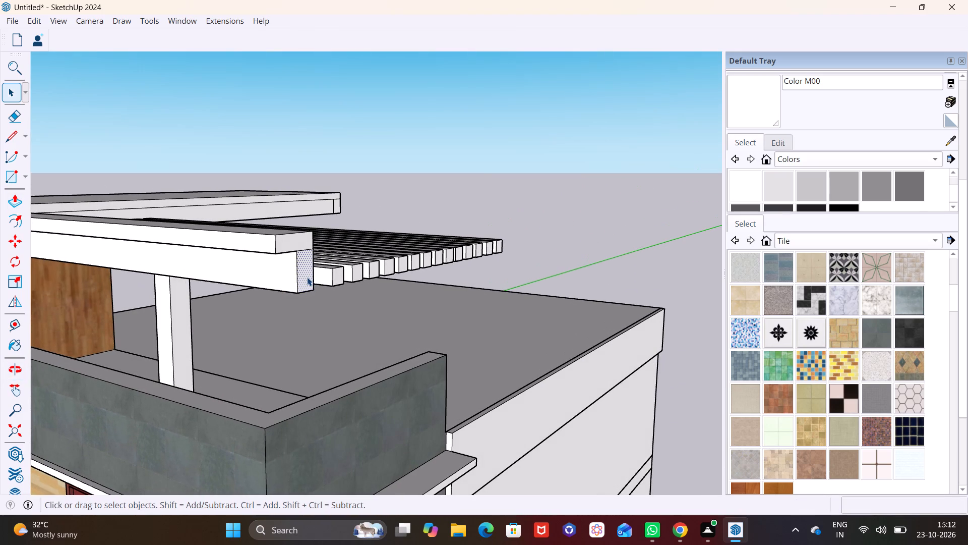
{"action": "left_click", "coordinate": [18, 201]}
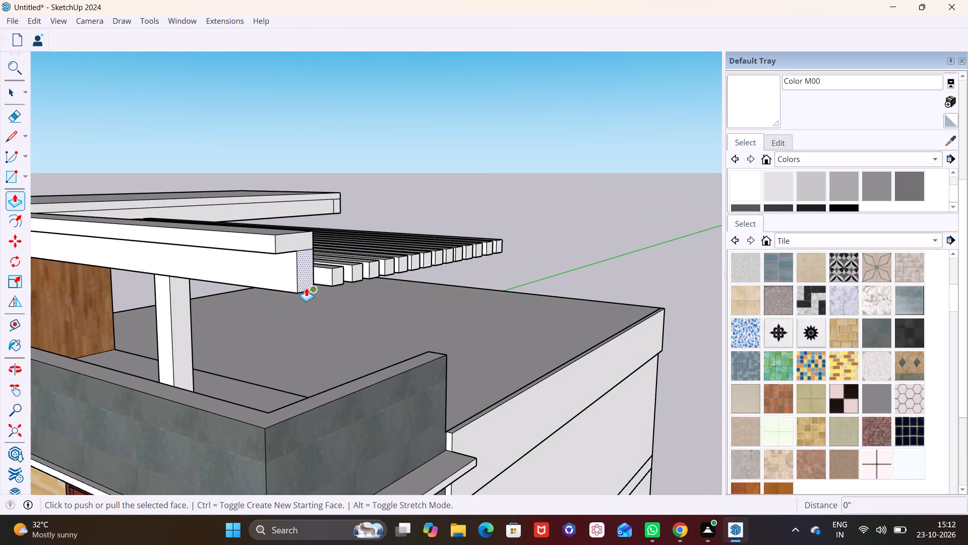
{"action": "left_click", "coordinate": [306, 281]}
{"action": "left_click", "coordinate": [218, 282]}
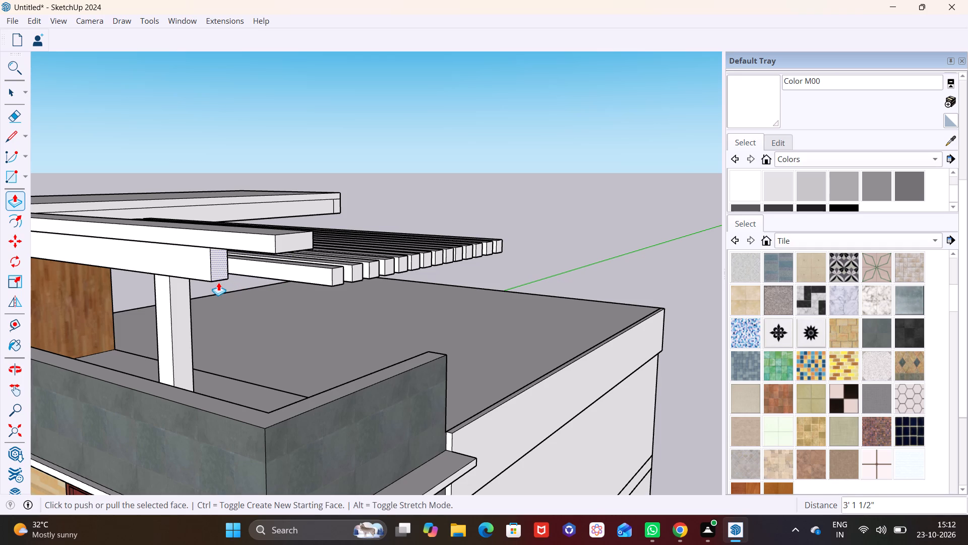
{"action": "left_click", "coordinate": [218, 282]}
{"action": "key", "text": "space"}
Push the end face of the slab strip above the front beam back 3' 1 1/2", flush with the shortened beam.
{"action": "left_click", "coordinate": [288, 239]}
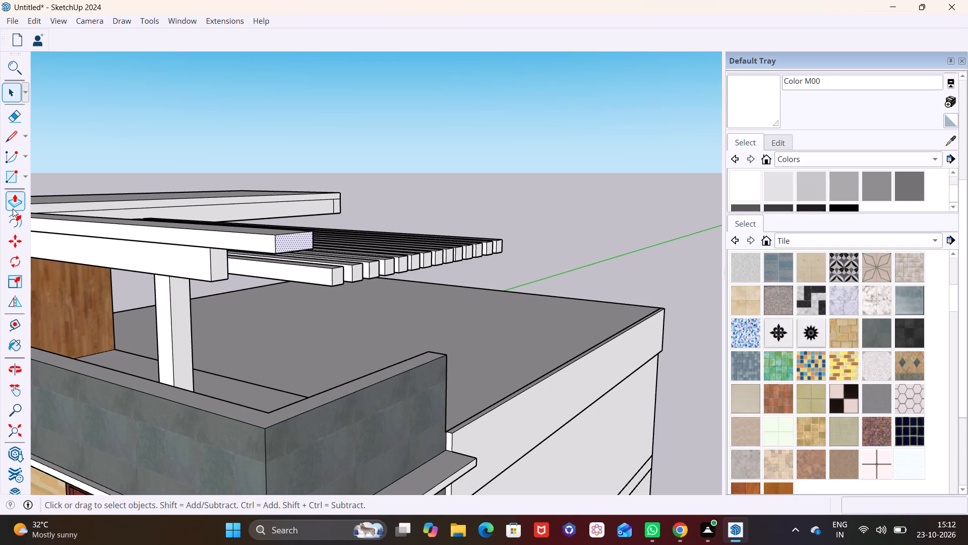
{"action": "left_click", "coordinate": [13, 203]}
{"action": "left_click", "coordinate": [305, 241]}
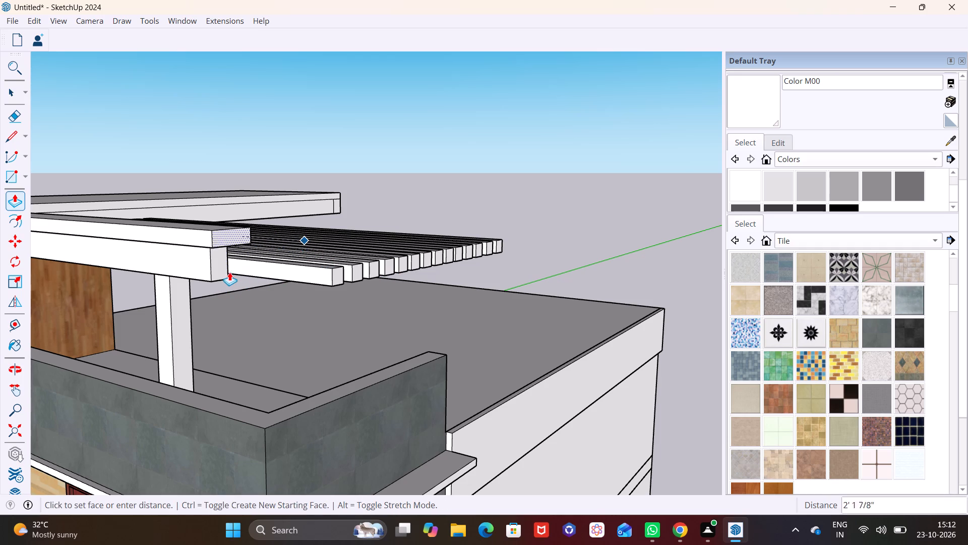
{"action": "left_click", "coordinate": [224, 271]}
{"action": "middle_click_drag", "start_coordinate": [262, 260], "coordinate": [189, 304]}
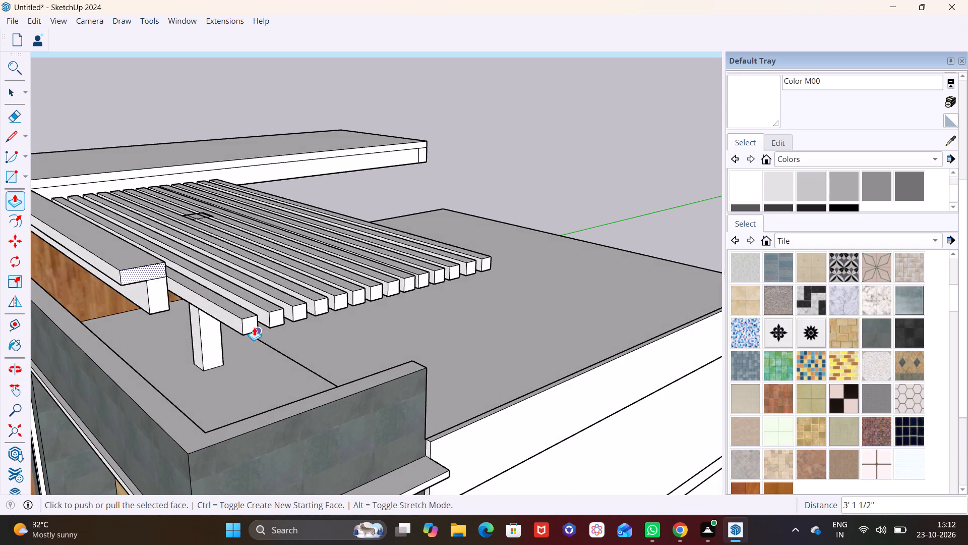
Open the first pergola beam, nearest the shortened front beam, and push its free end face back toward the pillar.
{"action": "key", "text": "space"}
{"action": "left_click", "coordinate": [253, 327]}
{"action": "scroll", "coordinate": [274, 333], "scroll_direction": "up", "scroll_amount": 3}
{"action": "triple_click", "coordinate": [222, 318]}
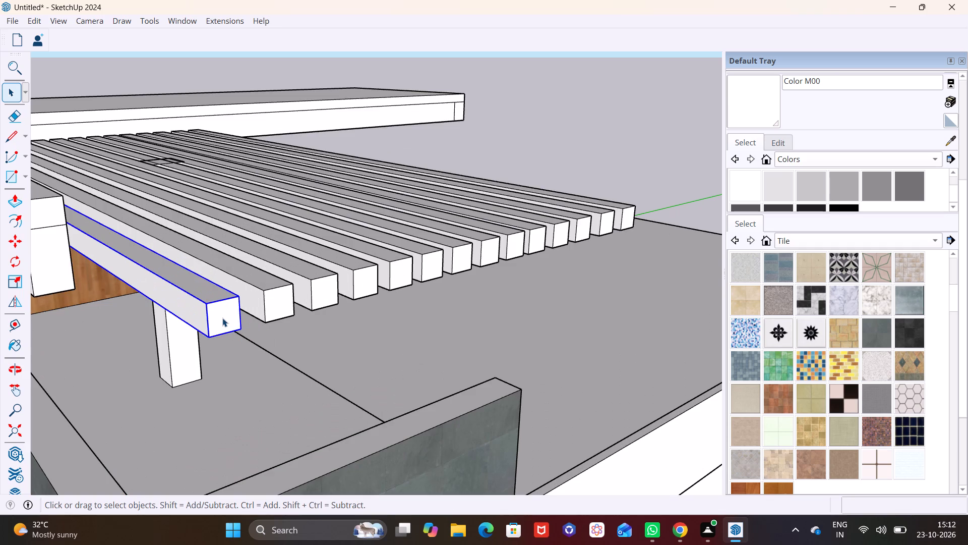
{"action": "left_click", "coordinate": [222, 318]}
{"action": "middle_click_drag", "start_coordinate": [228, 315], "coordinate": [279, 304]}
{"action": "left_click", "coordinate": [279, 311]}
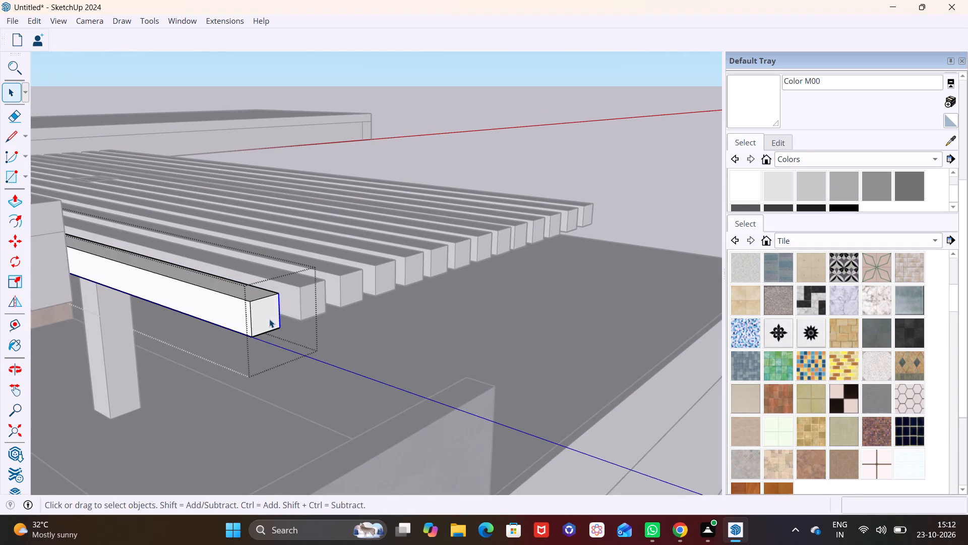
{"action": "left_click", "coordinate": [269, 319]}
{"action": "left_click", "coordinate": [11, 200]}
{"action": "left_click", "coordinate": [267, 310]}
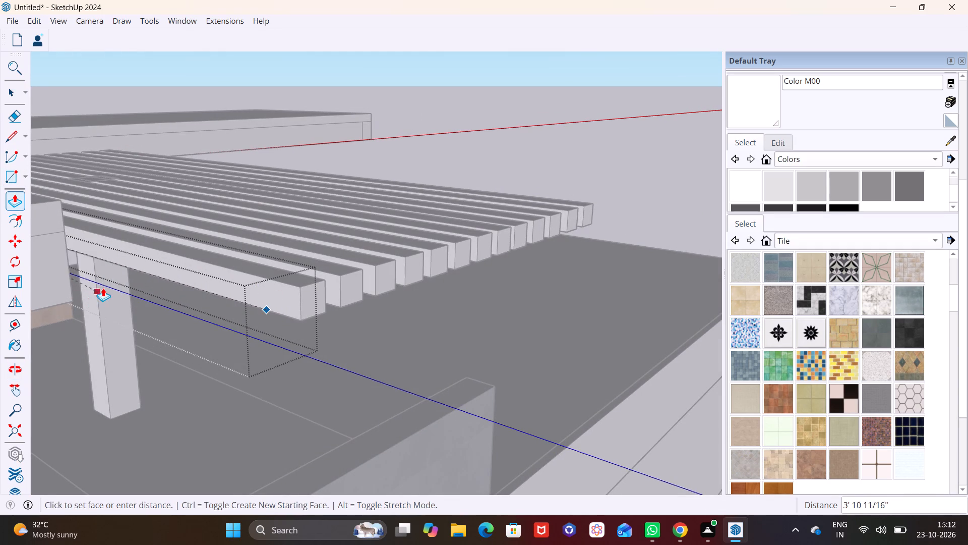
{"action": "left_click", "coordinate": [67, 290]}
Shorten the second pergola beam by repeating the same push distance on its free end face.
{"action": "key", "text": "space"}
{"action": "left_click", "coordinate": [203, 308]}
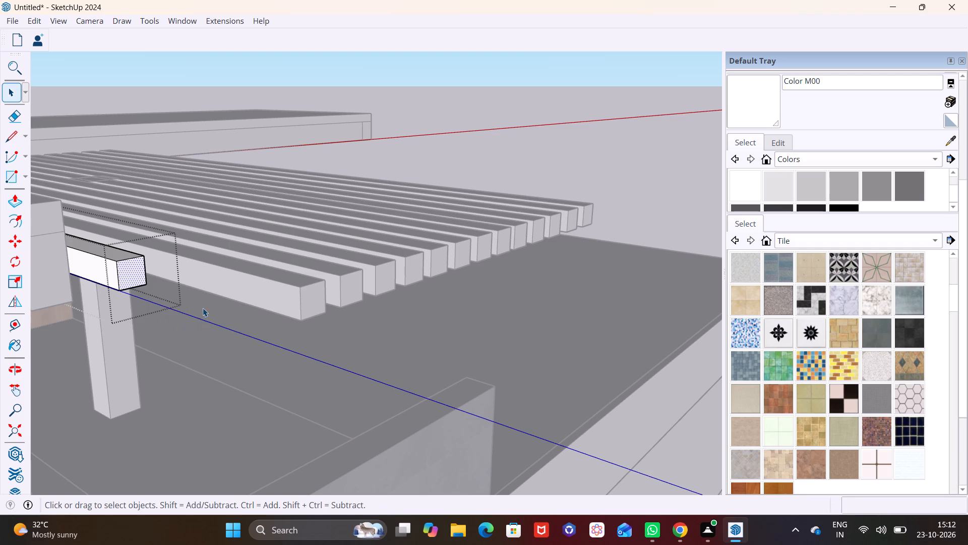
{"action": "left_click", "coordinate": [305, 303]}
{"action": "triple_click", "coordinate": [305, 302]}
{"action": "left_click", "coordinate": [311, 301]}
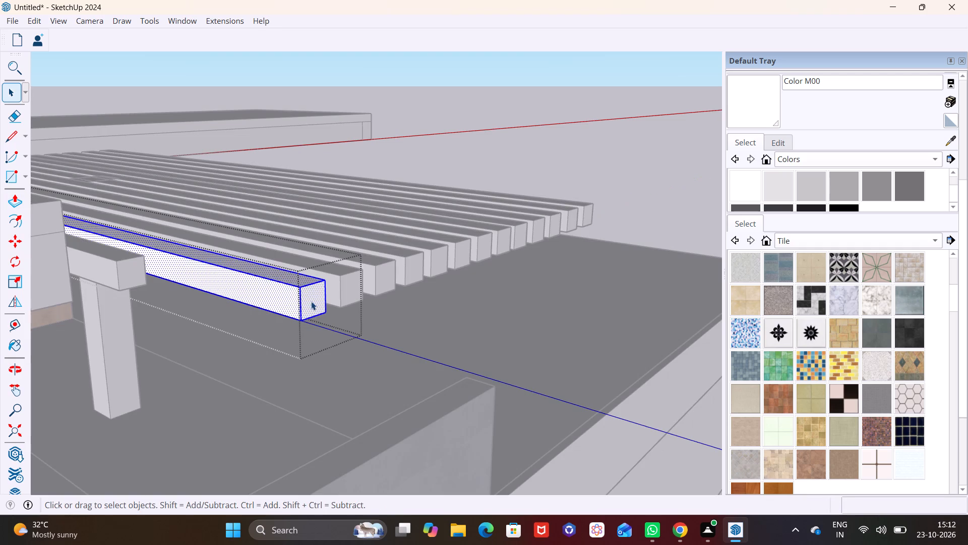
{"action": "left_click", "coordinate": [15, 196]}
{"action": "double_click", "coordinate": [317, 297]}
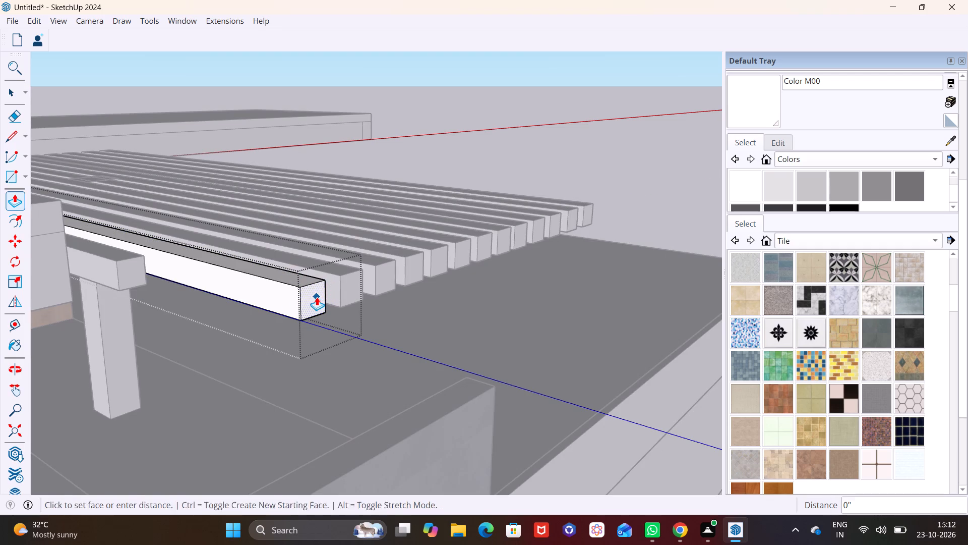
Shorten the third pergola beam by repeating the same push on its free end face.
{"action": "left_click", "coordinate": [20, 96]}
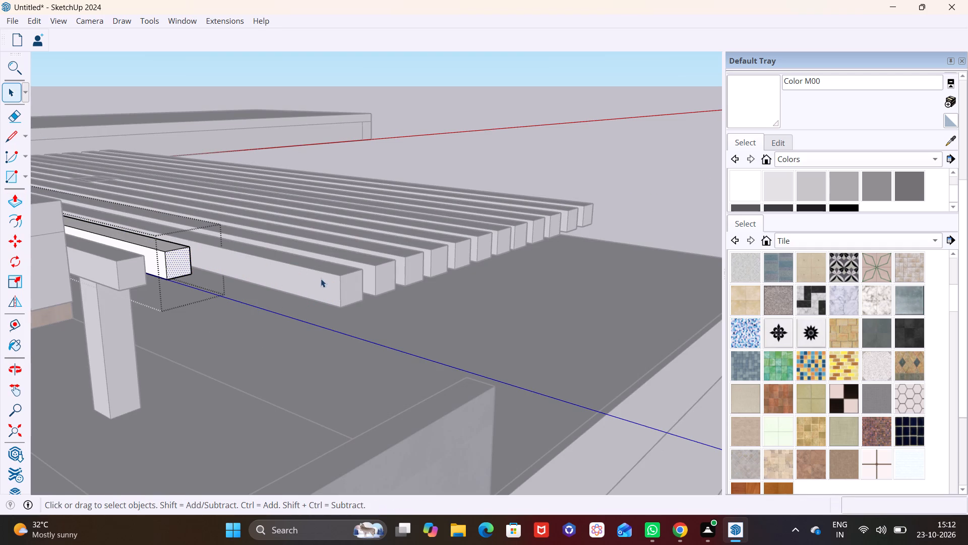
{"action": "triple_click", "coordinate": [345, 292]}
{"action": "double_click", "coordinate": [345, 292]}
{"action": "left_click", "coordinate": [348, 287]}
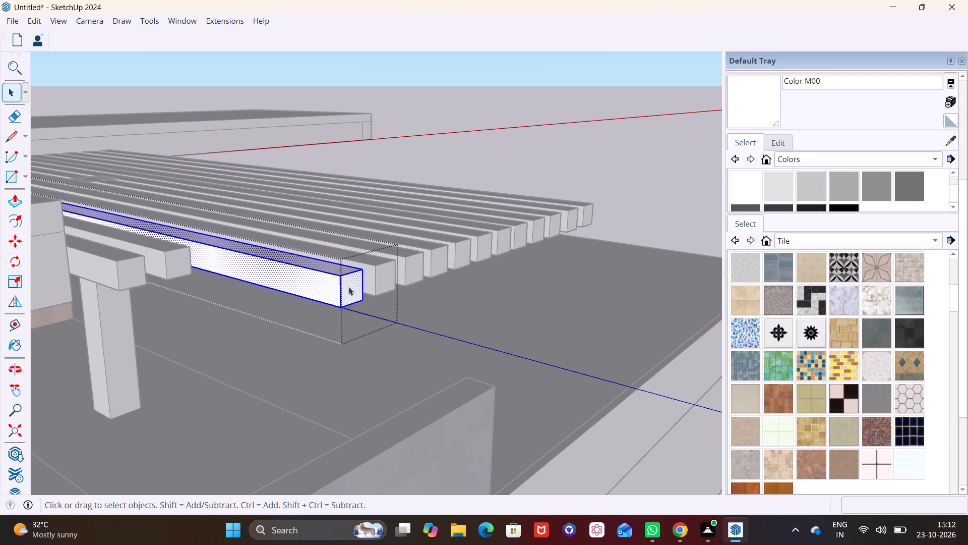
{"action": "left_click", "coordinate": [22, 199]}
{"action": "double_click", "coordinate": [349, 293]}
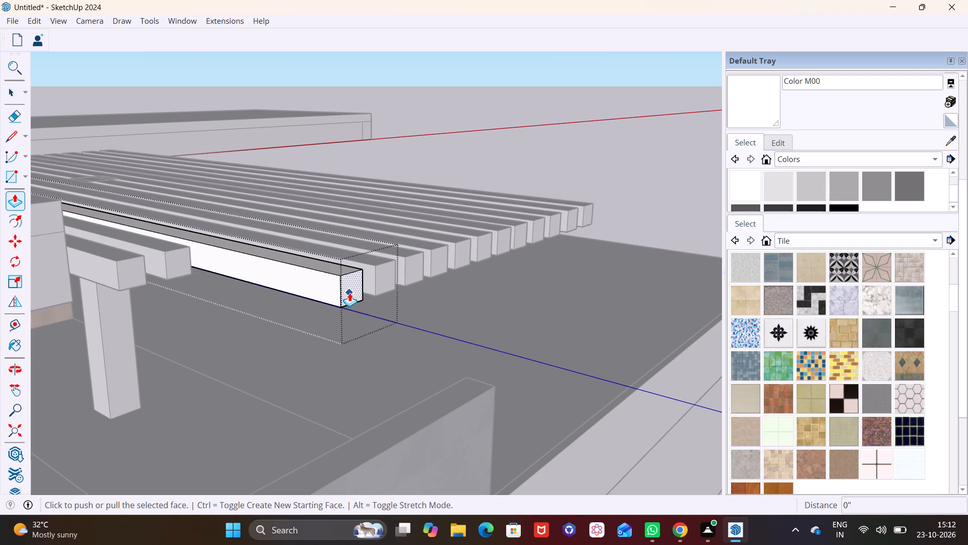
Push the fourth pergola beam's free end face back by the same distance as the previous beams.
{"action": "left_click", "coordinate": [13, 97]}
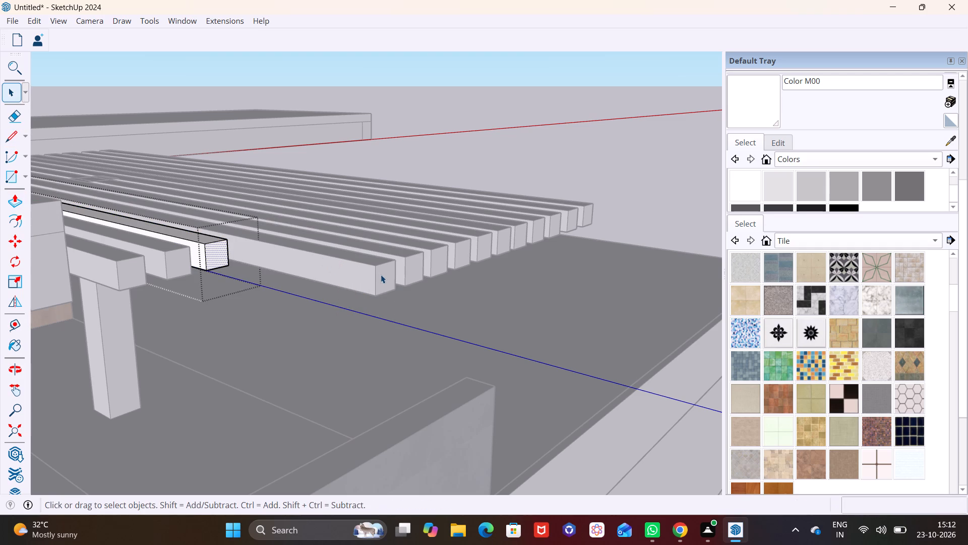
{"action": "triple_click", "coordinate": [381, 275]}
{"action": "left_click", "coordinate": [383, 281]}
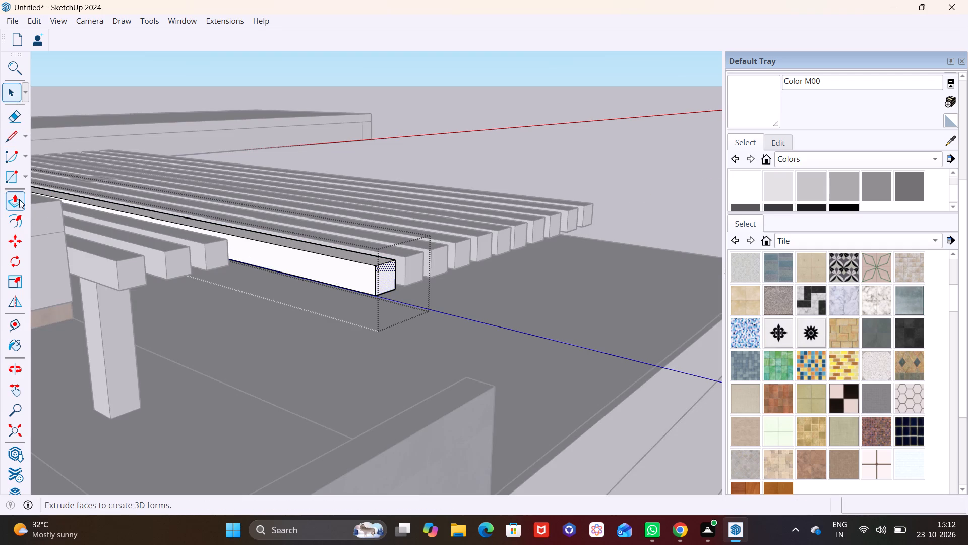
{"action": "left_click", "coordinate": [19, 199]}
{"action": "double_click", "coordinate": [389, 281]}
Push the fifth pergola beam's free end face back by the same repeated distance.
{"action": "left_click", "coordinate": [7, 99]}
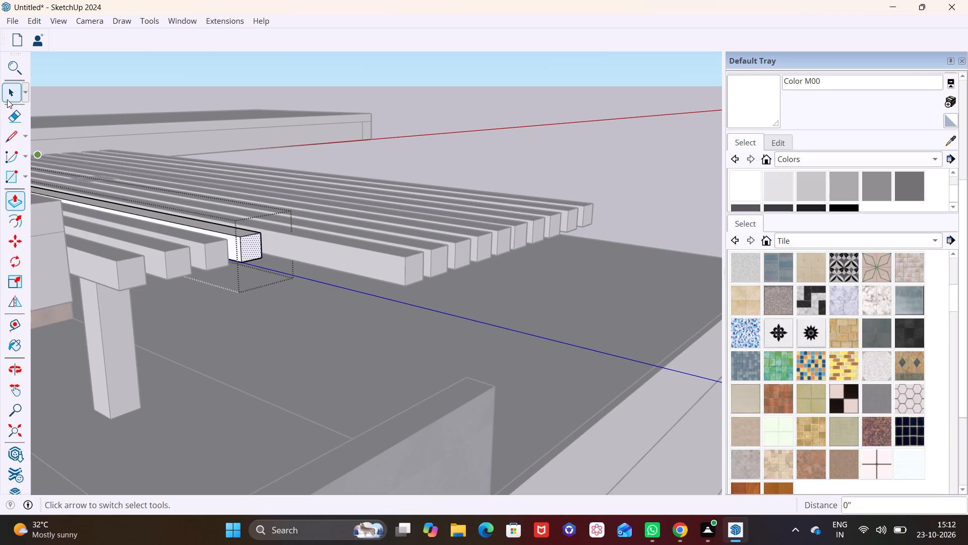
{"action": "triple_click", "coordinate": [412, 268]}
{"action": "double_click", "coordinate": [412, 268]}
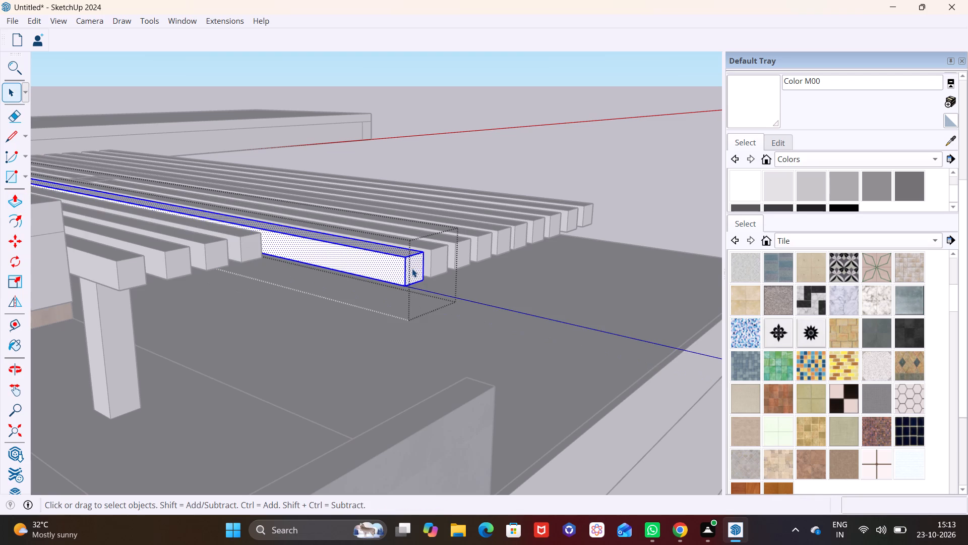
{"action": "left_click", "coordinate": [415, 274]}
{"action": "left_click", "coordinate": [11, 196]}
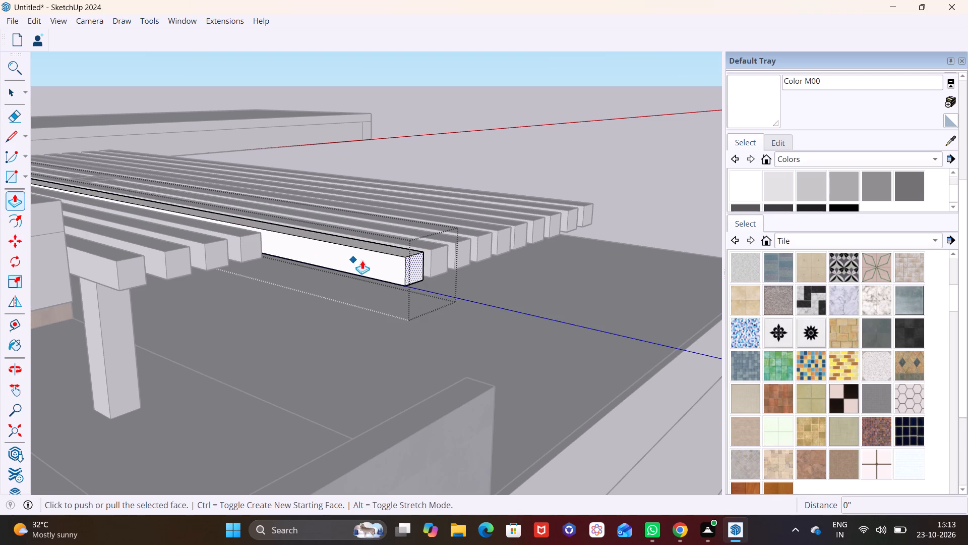
{"action": "double_click", "coordinate": [413, 263]}
Open the sixth pergola beam, select its free end face and push it back by the same repeated distance.
{"action": "scroll", "coordinate": [386, 280], "scroll_direction": "down", "scroll_amount": 1}
{"action": "middle_click_drag", "start_coordinate": [376, 285], "coordinate": [316, 290]}
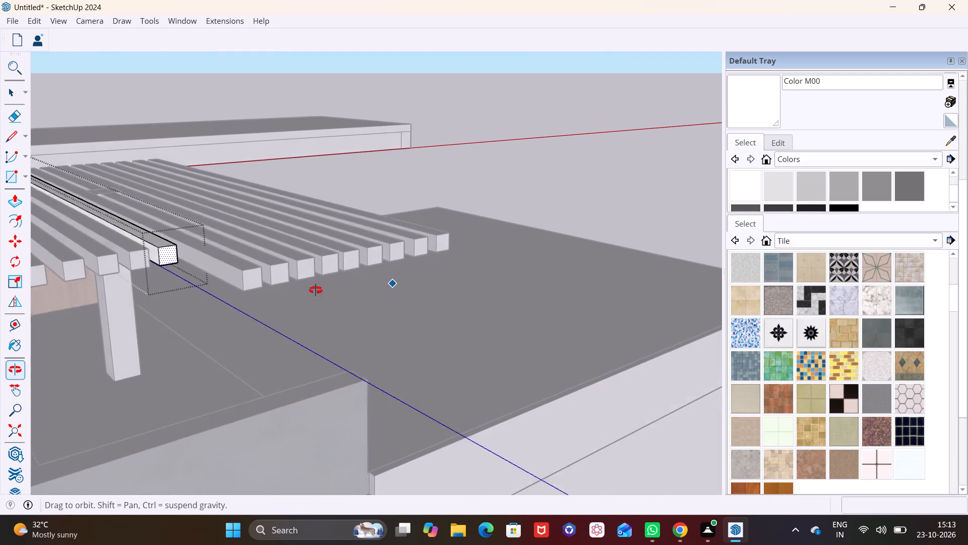
{"action": "middle_click_drag", "start_coordinate": [316, 290], "coordinate": [312, 292]}
{"action": "left_click", "coordinate": [14, 94]}
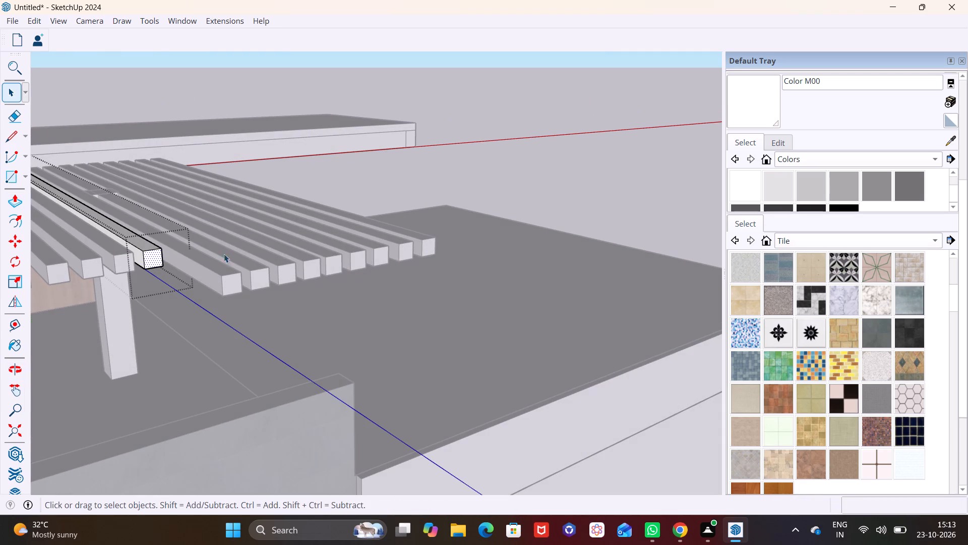
{"action": "double_click", "coordinate": [237, 278]}
{"action": "left_click", "coordinate": [236, 281]}
{"action": "left_click", "coordinate": [231, 282]}
{"action": "left_click", "coordinate": [235, 285]}
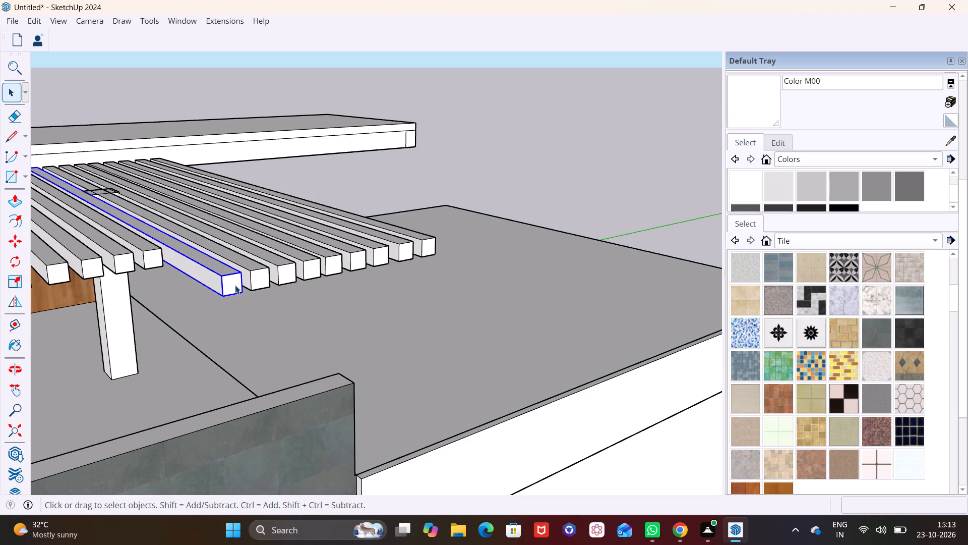
{"action": "left_click", "coordinate": [234, 286]}
{"action": "left_click", "coordinate": [228, 287]}
{"action": "triple_click", "coordinate": [228, 285]}
{"action": "left_click", "coordinate": [228, 284]}
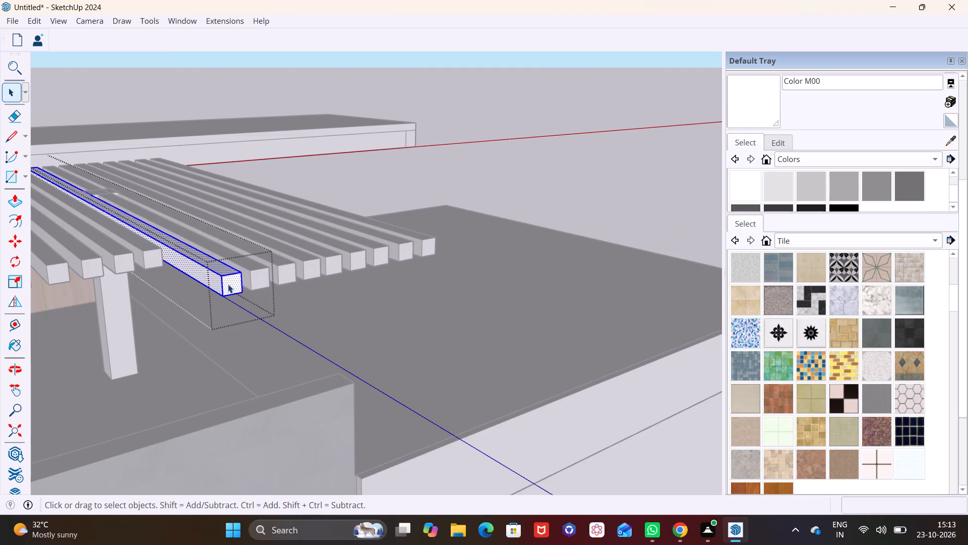
{"action": "left_click", "coordinate": [228, 284]}
{"action": "left_click", "coordinate": [229, 284]}
{"action": "triple_click", "coordinate": [230, 284]}
{"action": "left_click", "coordinate": [231, 285]}
{"action": "scroll", "coordinate": [229, 277], "scroll_direction": "up", "scroll_amount": 6}
{"action": "left_click", "coordinate": [417, 367]}
{"action": "triple_click", "coordinate": [235, 300]}
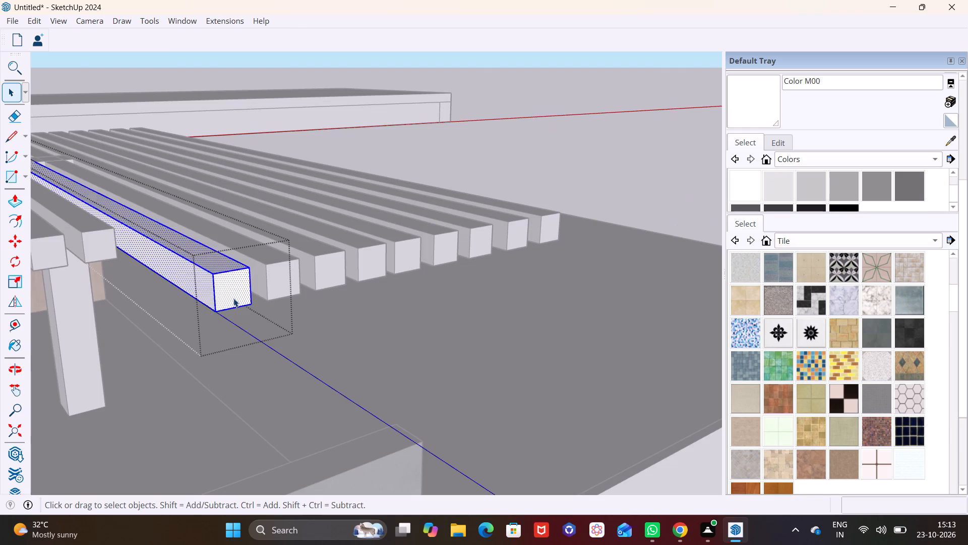
{"action": "left_click", "coordinate": [233, 298]}
{"action": "triple_click", "coordinate": [227, 293]}
{"action": "left_click", "coordinate": [222, 288]}
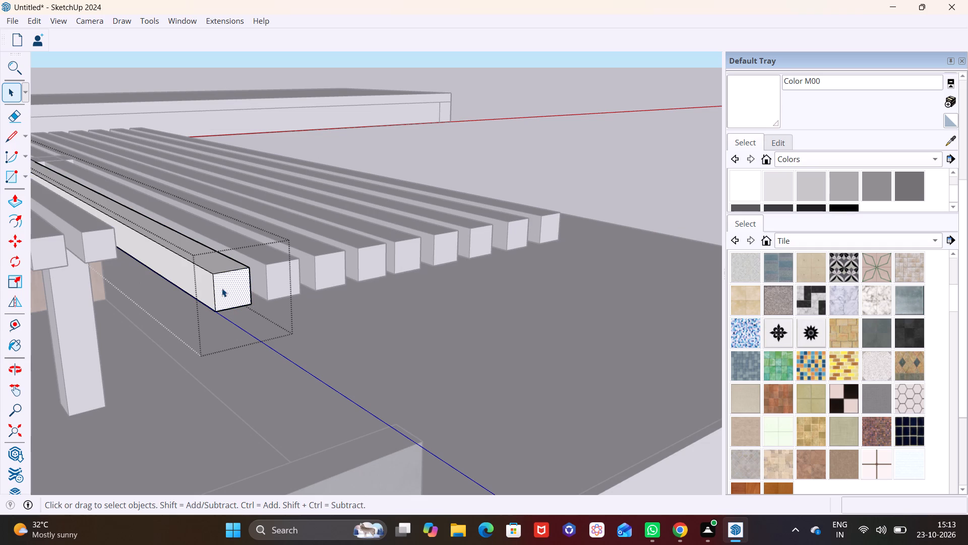
{"action": "left_click", "coordinate": [19, 202]}
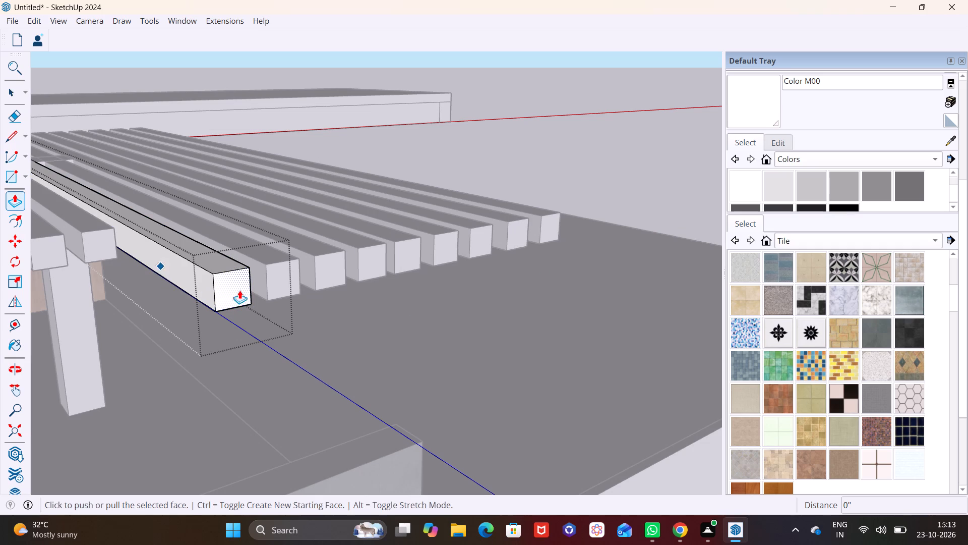
{"action": "double_click", "coordinate": [238, 290]}
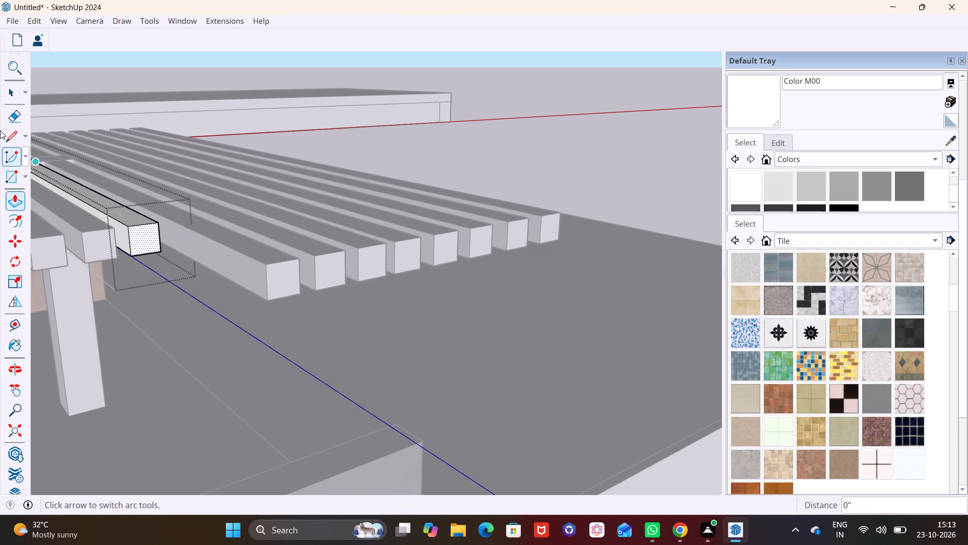
Shorten the seventh pergola beam by pushing its free end face back the same distance.
{"action": "left_click", "coordinate": [11, 96]}
{"action": "left_click", "coordinate": [280, 282]}
{"action": "triple_click", "coordinate": [277, 282]}
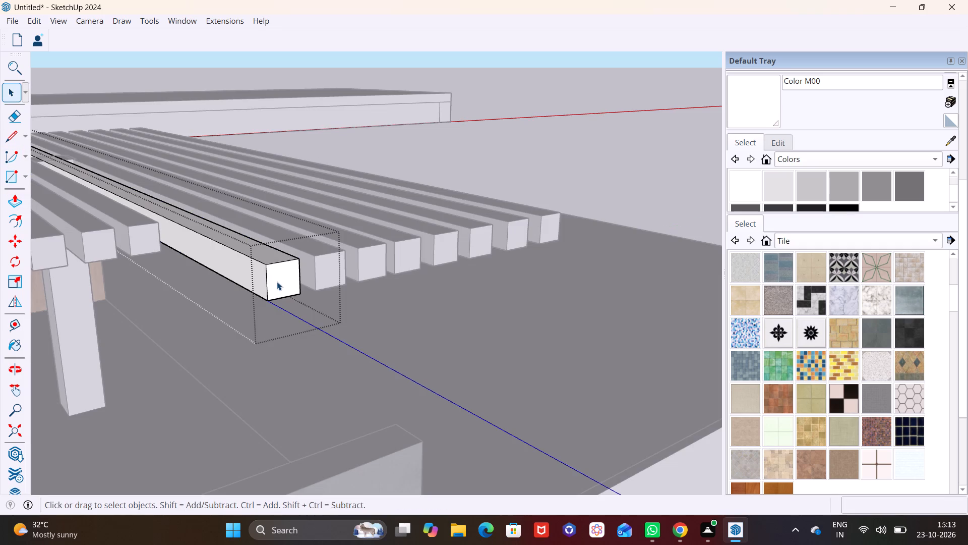
{"action": "left_click", "coordinate": [277, 282]}
{"action": "left_click", "coordinate": [276, 274]}
{"action": "left_click", "coordinate": [283, 282]}
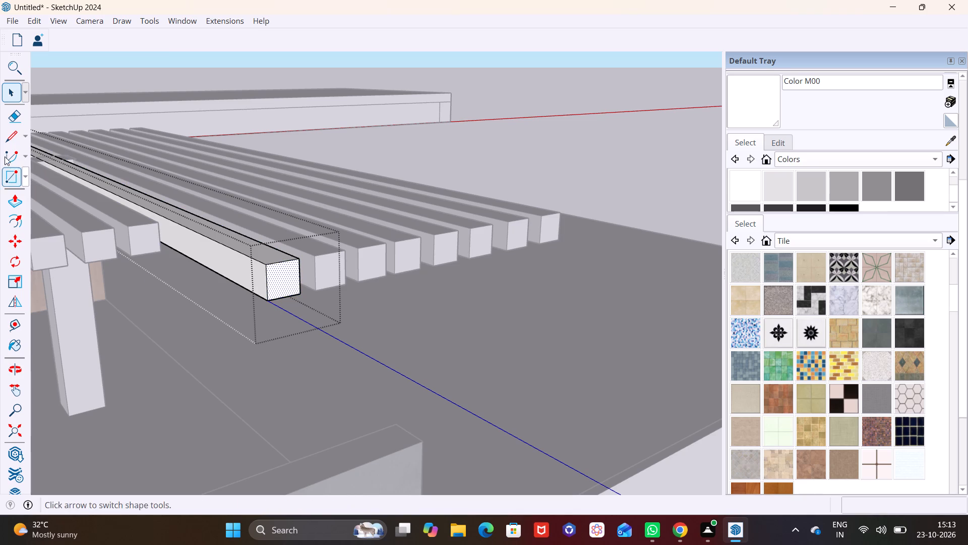
{"action": "left_click", "coordinate": [18, 201]}
{"action": "double_click", "coordinate": [283, 276]}
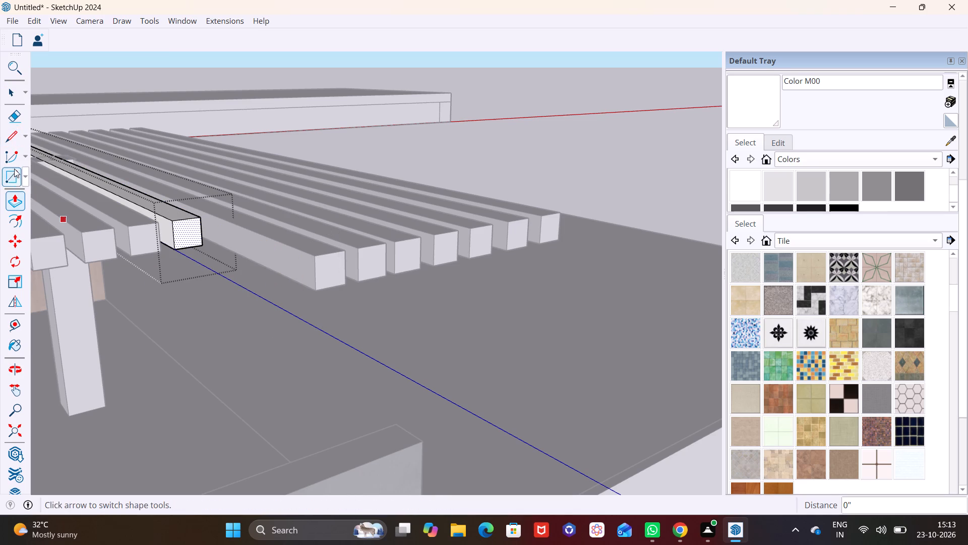
Shorten the eighth pergola beam by repeating the same push distance on its free end face.
{"action": "left_click", "coordinate": [7, 98]}
{"action": "left_click", "coordinate": [329, 265]}
{"action": "triple_click", "coordinate": [326, 270]}
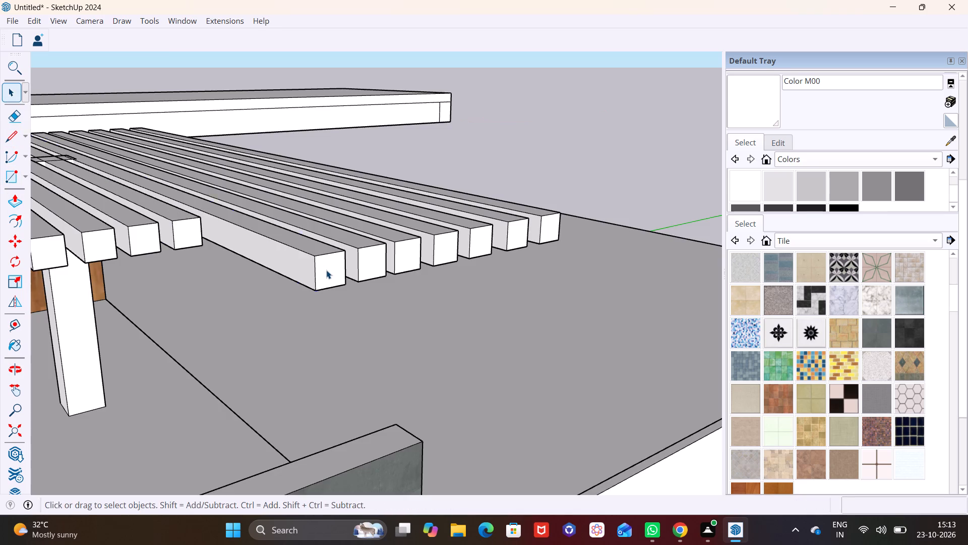
{"action": "double_click", "coordinate": [325, 270]}
{"action": "left_click", "coordinate": [334, 276]}
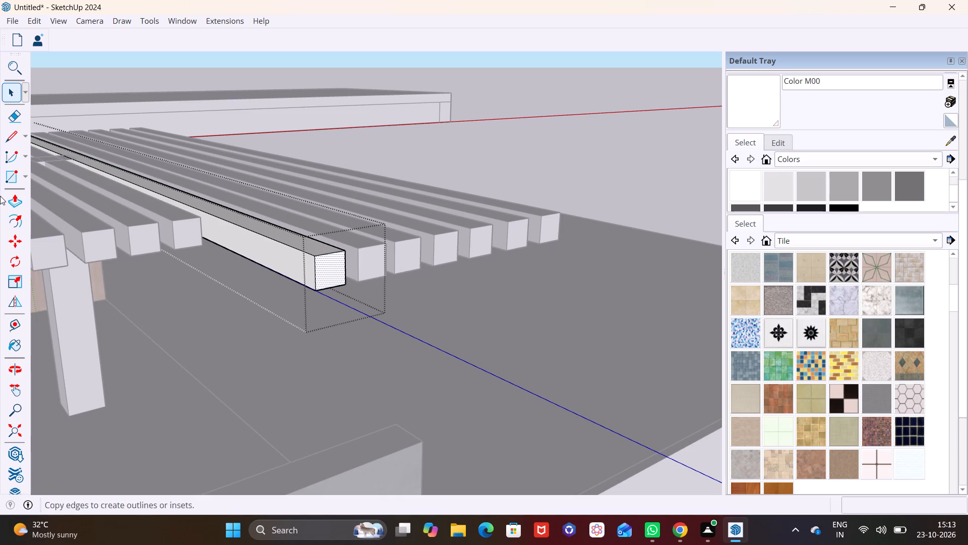
{"action": "left_click", "coordinate": [14, 200]}
{"action": "double_click", "coordinate": [326, 265]}
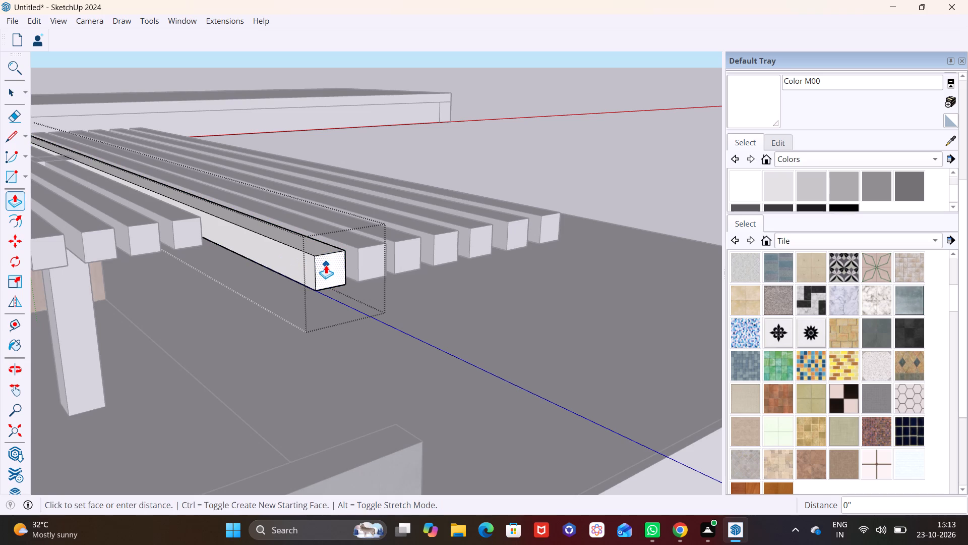
Push the ninth pergola beam's free end face back by the same distance, in line with the shortened beams.
{"action": "left_click", "coordinate": [10, 99]}
{"action": "triple_click", "coordinate": [371, 260]}
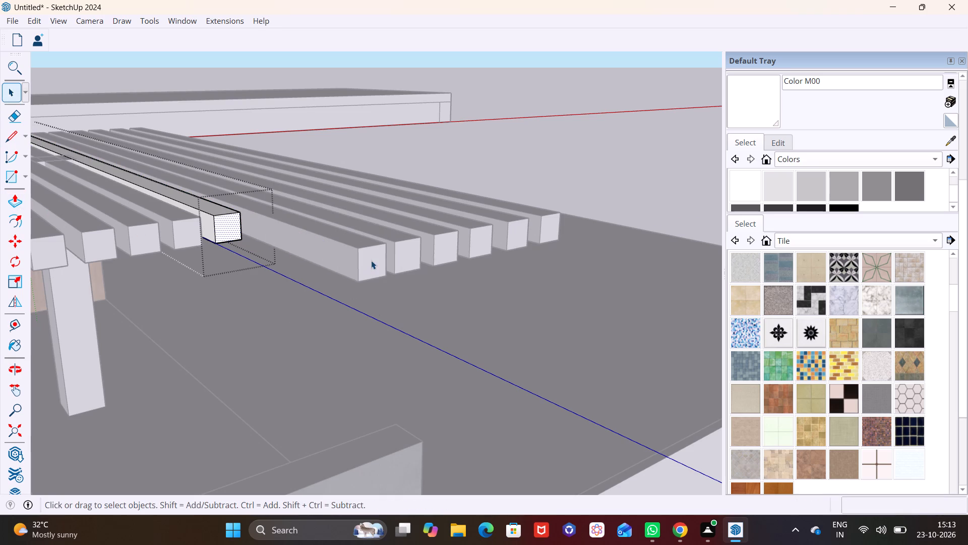
{"action": "left_click", "coordinate": [371, 264]}
{"action": "left_click", "coordinate": [8, 196]}
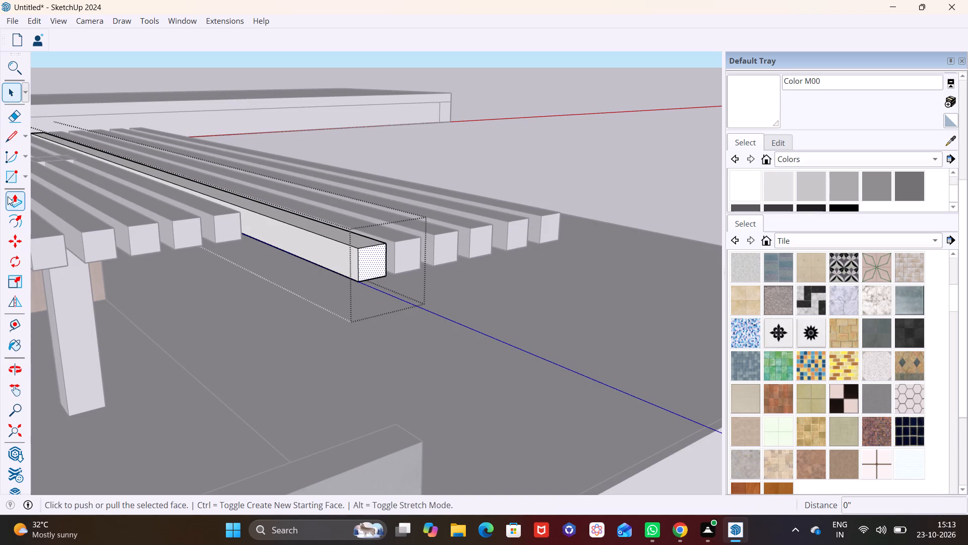
{"action": "double_click", "coordinate": [374, 260]}
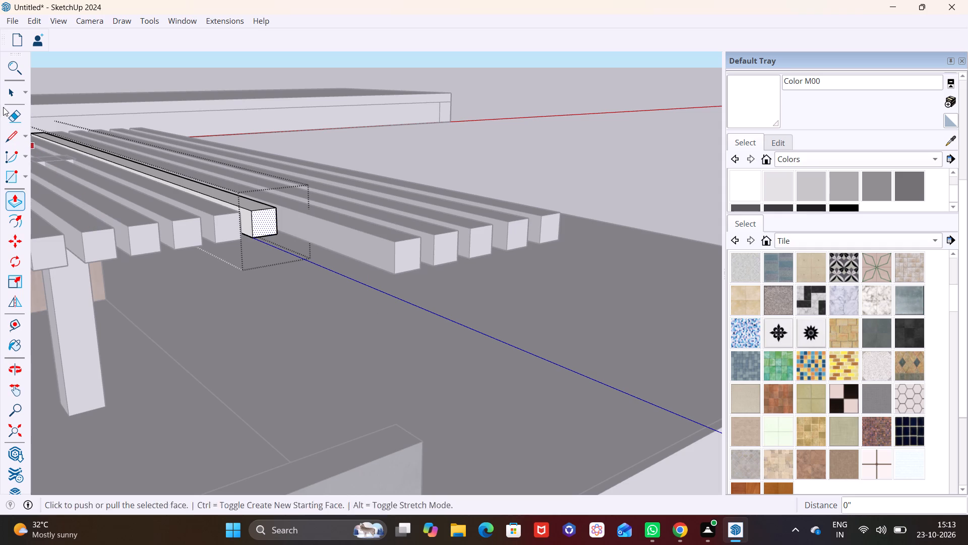
Push the tenth pergola beam's free end face back by the same repeated distance.
{"action": "left_click", "coordinate": [3, 100]}
{"action": "triple_click", "coordinate": [399, 256]}
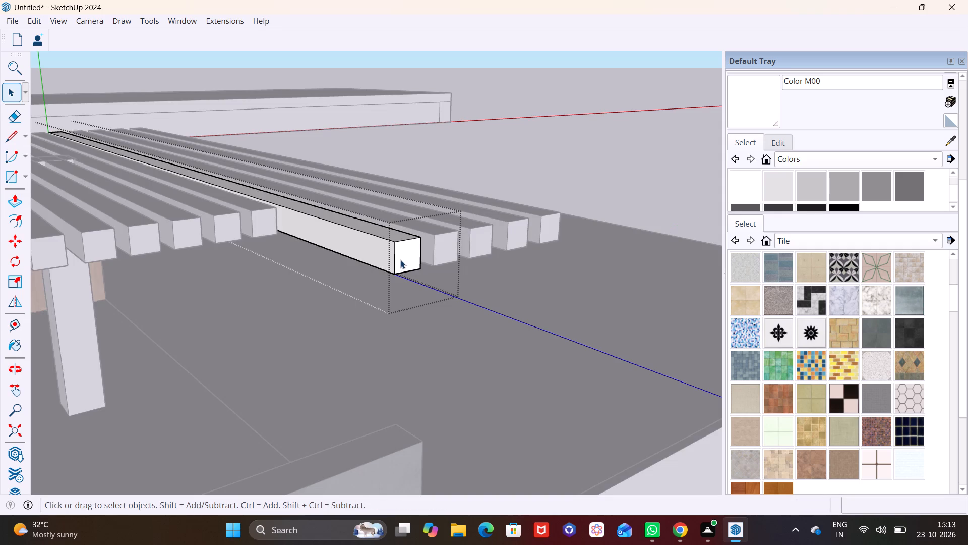
{"action": "left_click", "coordinate": [400, 260]}
{"action": "left_click", "coordinate": [3, 198]}
{"action": "left_click", "coordinate": [9, 200]}
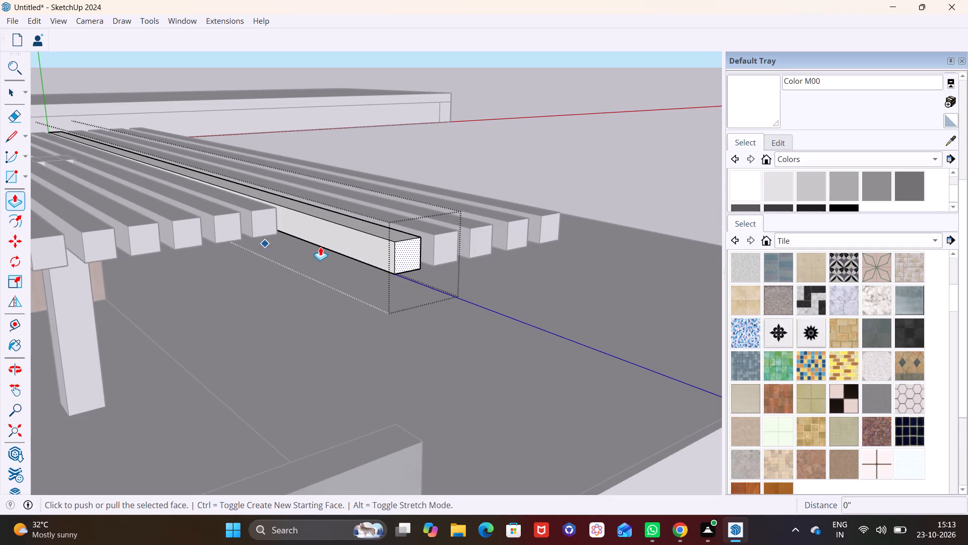
{"action": "double_click", "coordinate": [400, 256]}
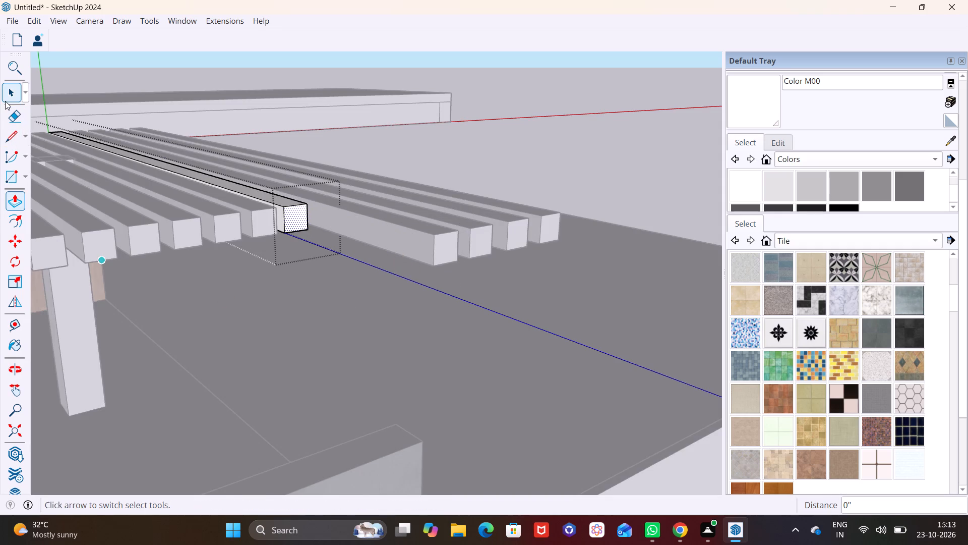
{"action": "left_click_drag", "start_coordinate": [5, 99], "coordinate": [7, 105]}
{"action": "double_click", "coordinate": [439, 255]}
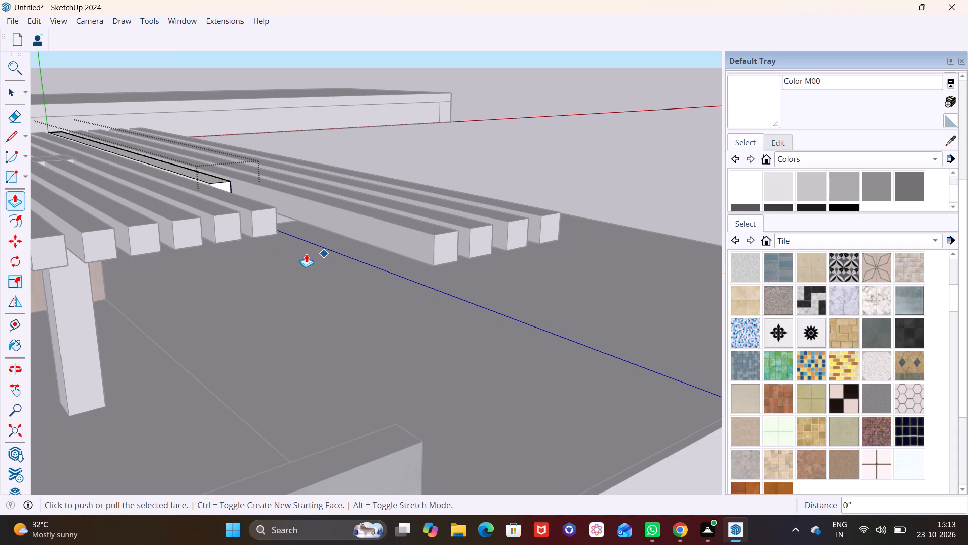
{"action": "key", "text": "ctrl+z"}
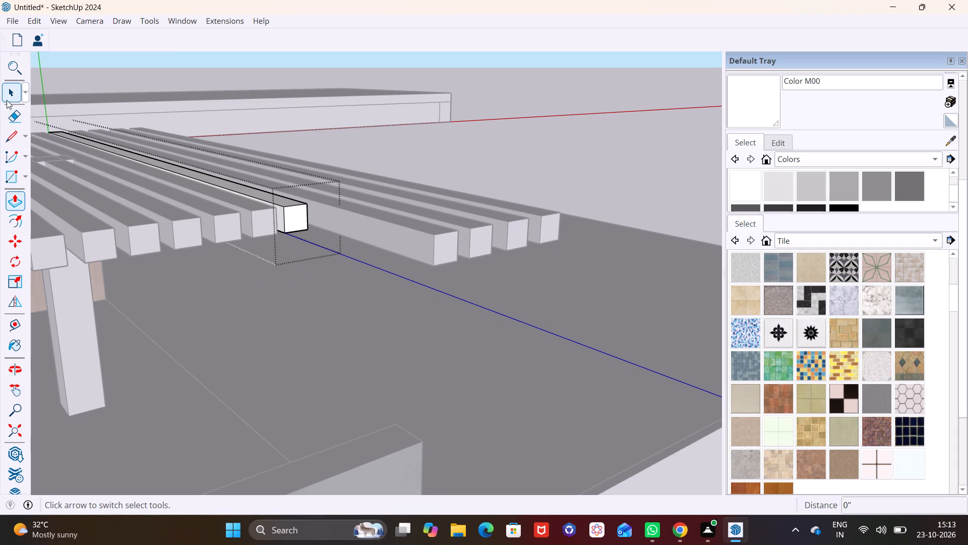
Shorten the eleventh pergola beam by pushing its free end face back the same distance as the others.
{"action": "left_click", "coordinate": [9, 97]}
{"action": "triple_click", "coordinate": [449, 255]}
{"action": "left_click", "coordinate": [449, 255]}
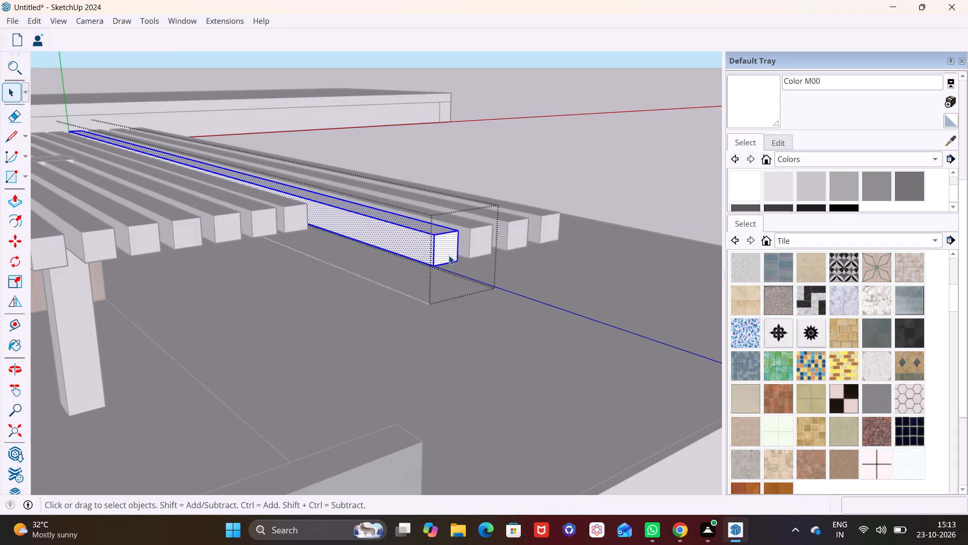
{"action": "left_click", "coordinate": [446, 249]}
{"action": "left_click", "coordinate": [14, 200]}
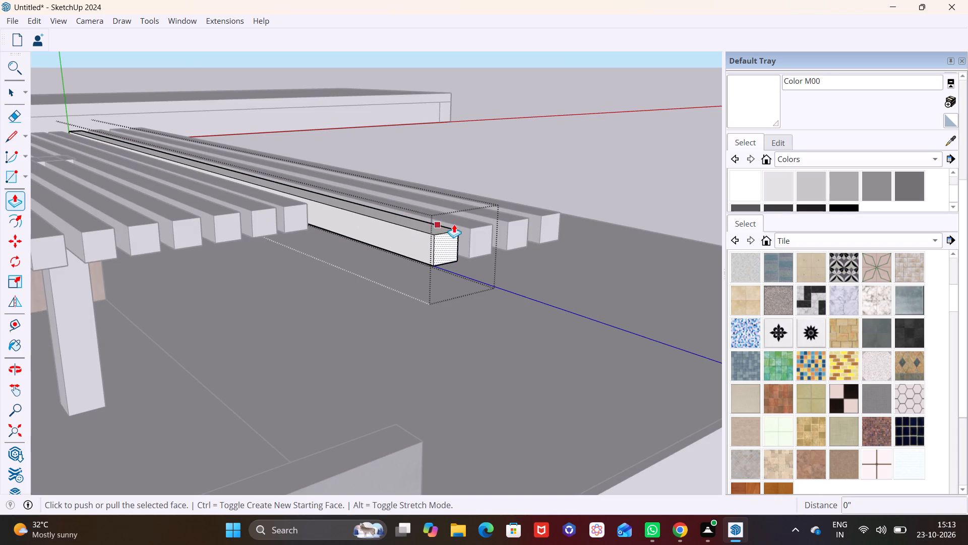
{"action": "double_click", "coordinate": [450, 250]}
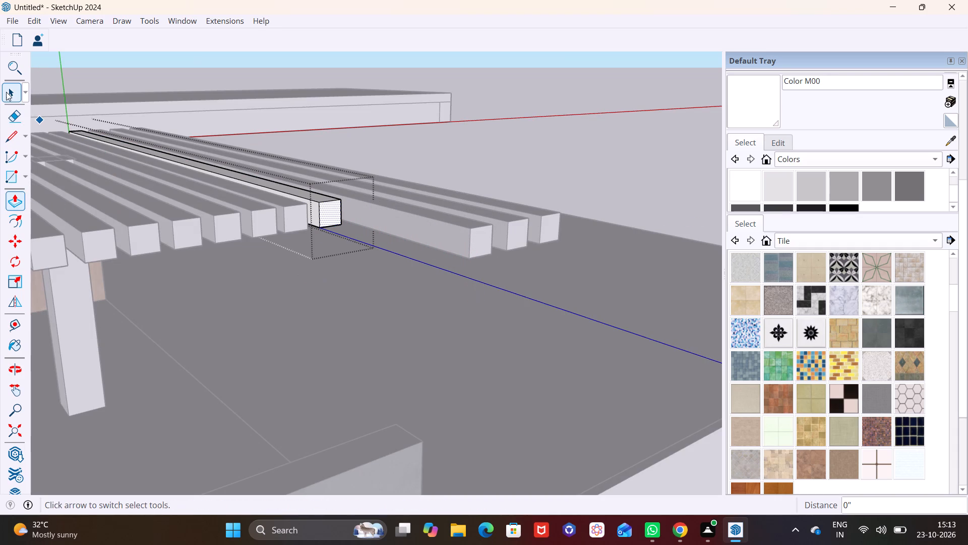
Push the twelfth pergola beam's free end face back by the same repeated distance.
{"action": "left_click", "coordinate": [6, 92]}
{"action": "triple_click", "coordinate": [473, 241]}
{"action": "left_click", "coordinate": [478, 246]}
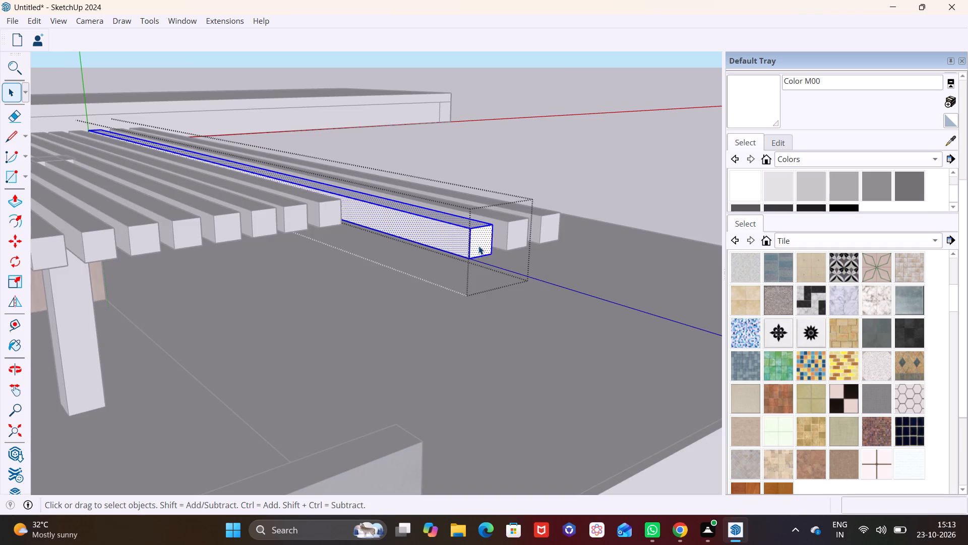
{"action": "left_click", "coordinate": [15, 202]}
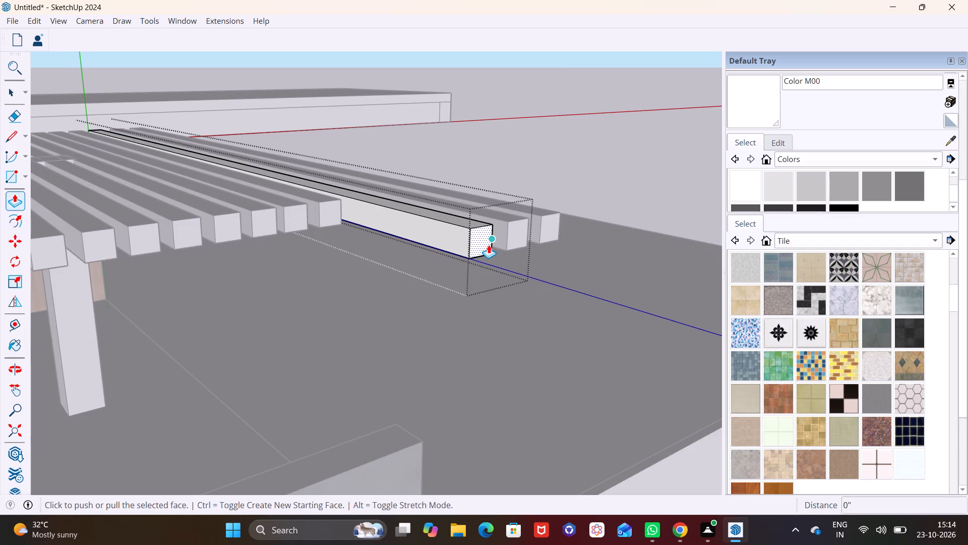
{"action": "double_click", "coordinate": [483, 241]}
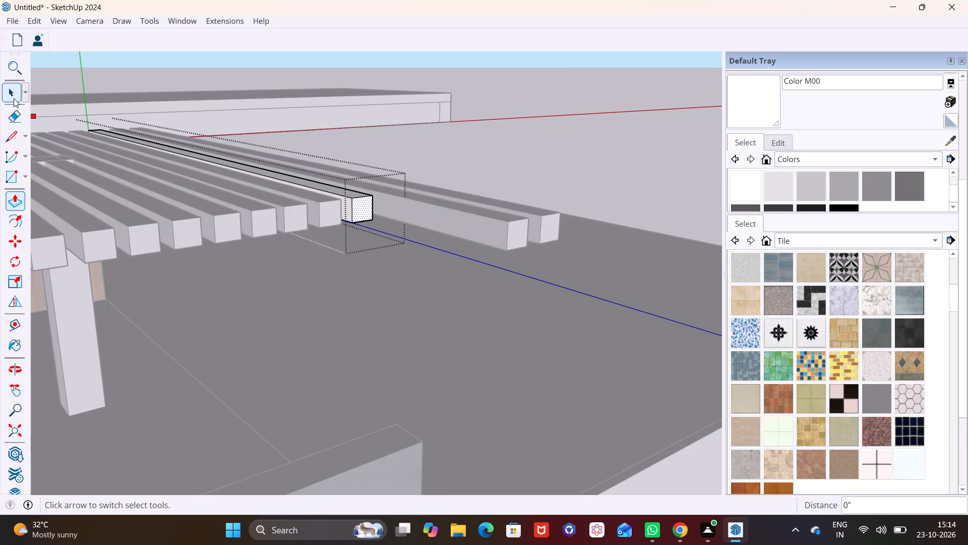
Shorten the thirteenth pergola beam by repeating the same push distance on its free end face.
{"action": "left_click", "coordinate": [14, 98]}
{"action": "double_click", "coordinate": [519, 230]}
{"action": "left_click", "coordinate": [517, 233]}
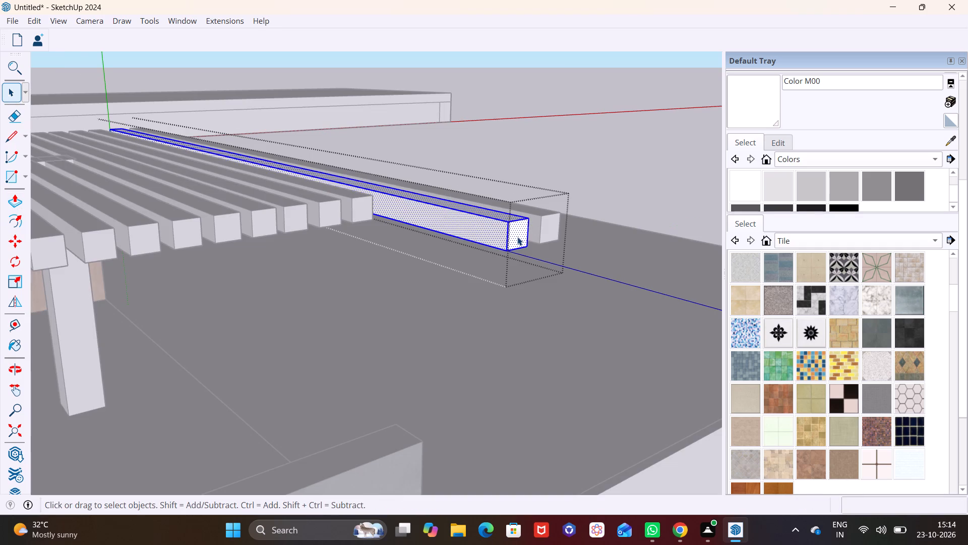
{"action": "left_click", "coordinate": [517, 237]}
{"action": "left_click", "coordinate": [18, 202]}
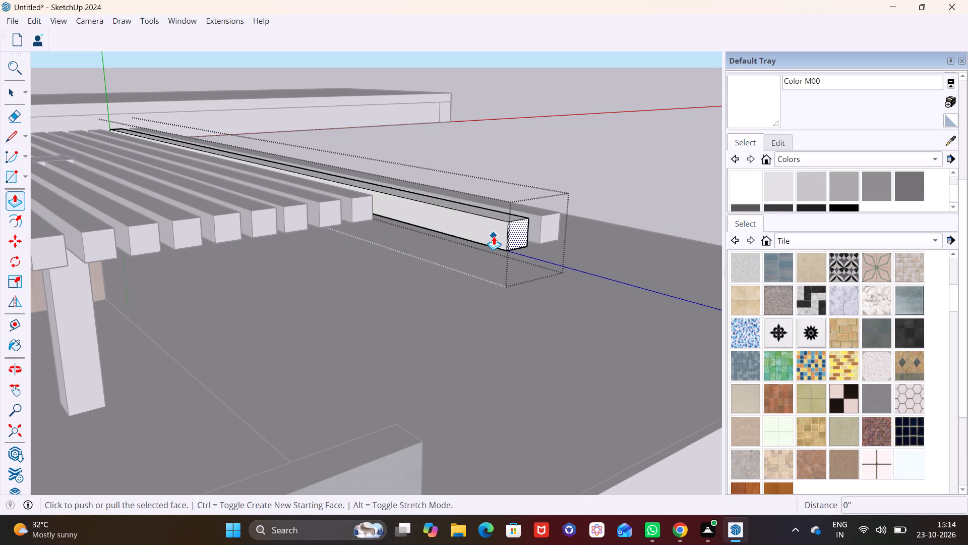
{"action": "double_click", "coordinate": [516, 236]}
Push the last remaining long pergola beam's free end face back the same distance and leave its group.
{"action": "left_click_drag", "start_coordinate": [6, 86], "coordinate": [12, 89]}
{"action": "double_click", "coordinate": [559, 227]}
{"action": "left_click", "coordinate": [555, 229]}
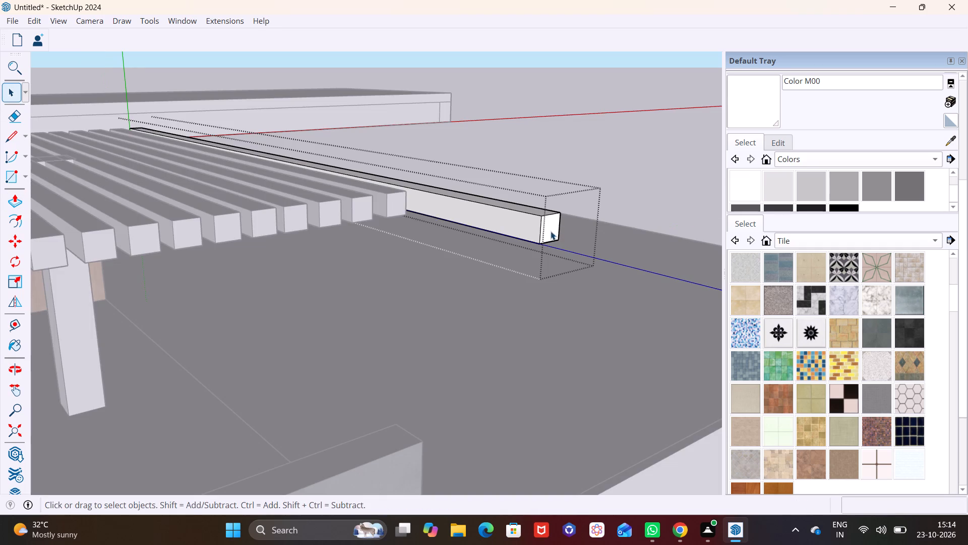
{"action": "left_click", "coordinate": [551, 231]}
{"action": "left_click", "coordinate": [19, 201]}
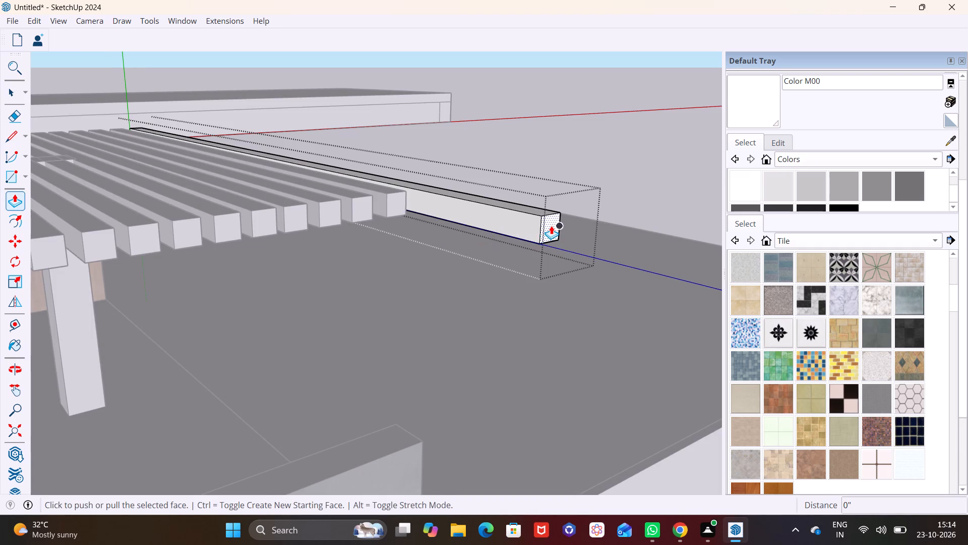
{"action": "double_click", "coordinate": [551, 226]}
{"action": "scroll", "coordinate": [467, 247], "scroll_direction": "down", "scroll_amount": 4}
{"action": "key", "text": "space"}
{"action": "left_click", "coordinate": [566, 316]}
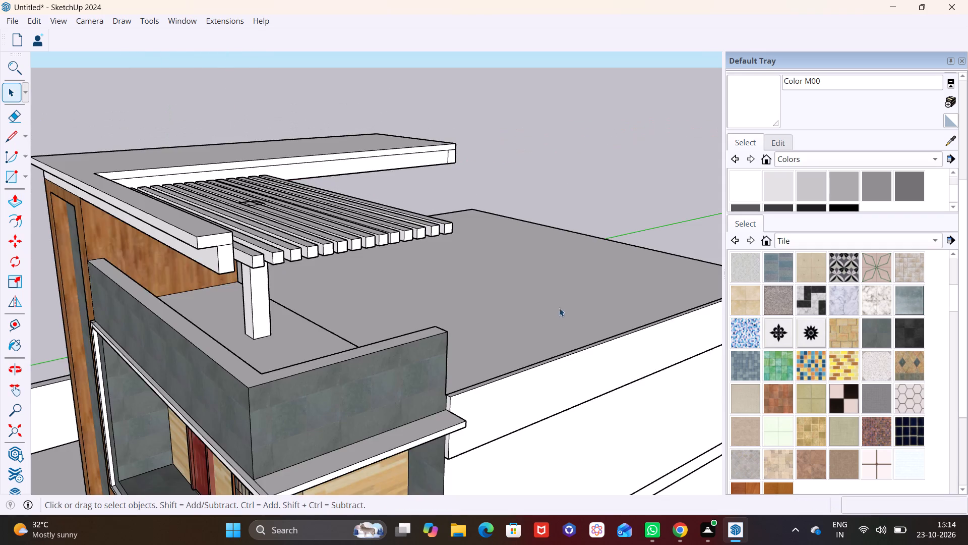
Copy the outermost pergola beam twice in succession along the roof slab edge, spaced about 8 15/16" and about 8 5/8".
{"action": "middle_click_drag", "start_coordinate": [541, 293], "coordinate": [390, 364]}
{"action": "scroll", "coordinate": [320, 271], "scroll_direction": "up", "scroll_amount": 4}
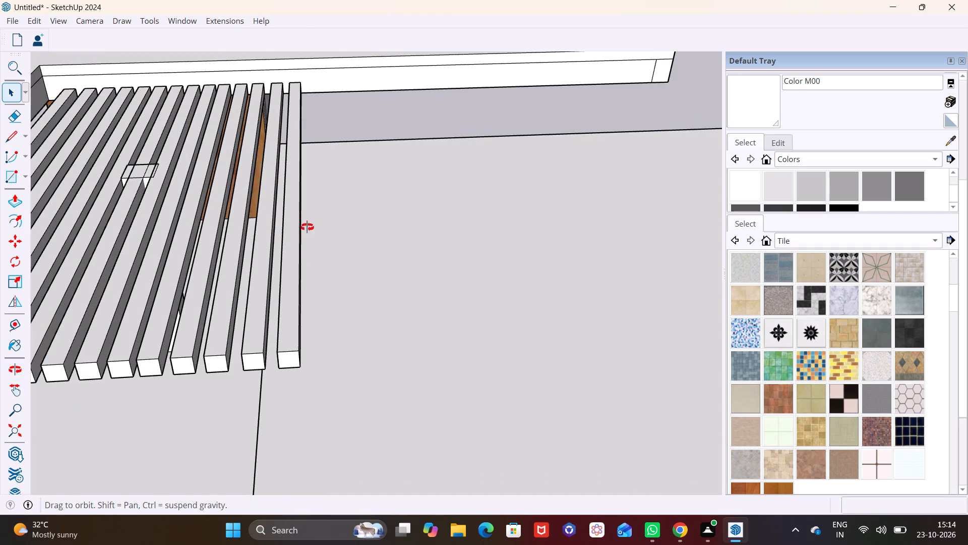
{"action": "scroll", "coordinate": [283, 287], "scroll_direction": "up", "scroll_amount": 4}
{"action": "left_click", "coordinate": [271, 235]}
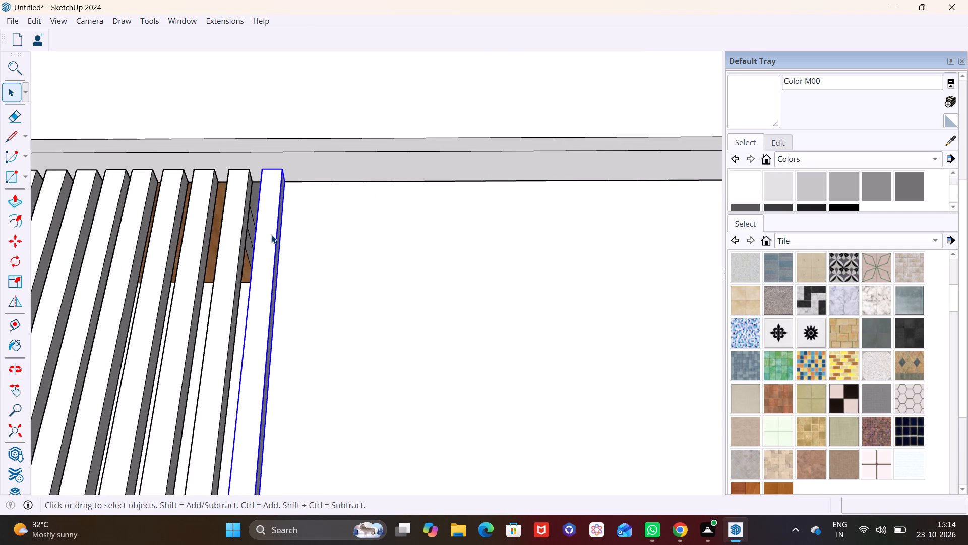
{"action": "key", "text": "m"}
{"action": "scroll", "coordinate": [281, 191], "scroll_direction": "up", "scroll_amount": 5}
{"action": "middle_click_drag", "start_coordinate": [281, 192], "coordinate": [232, 199]}
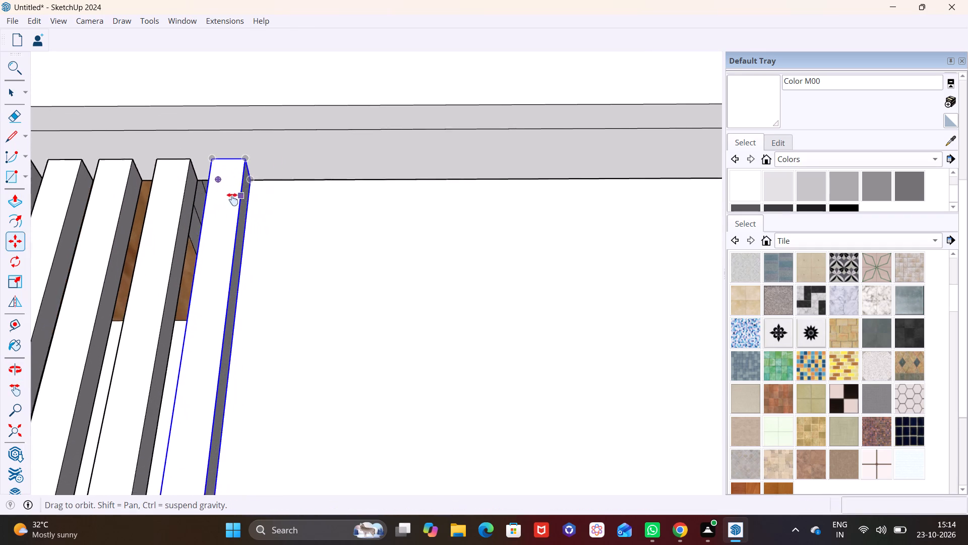
{"action": "middle_click_drag", "start_coordinate": [232, 199], "coordinate": [214, 210]}
{"action": "middle_click_drag", "start_coordinate": [396, 210], "coordinate": [343, 216], "text": "shift"}
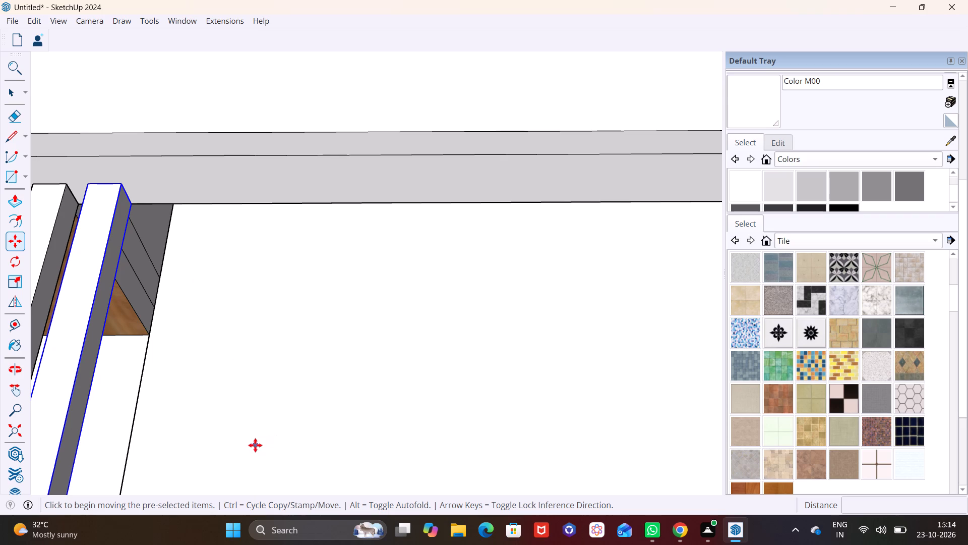
{"action": "left_click", "coordinate": [132, 207]}
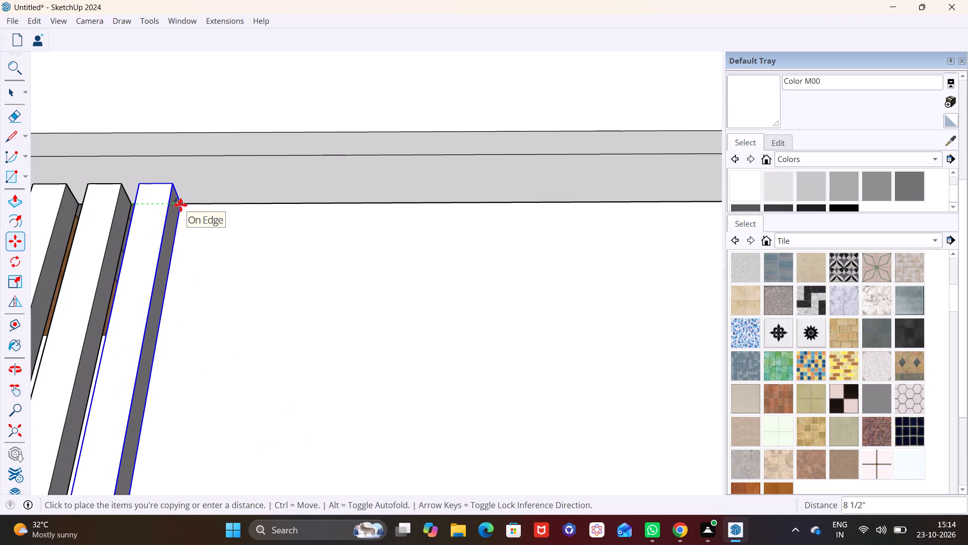
{"action": "left_click", "coordinate": [183, 204]}
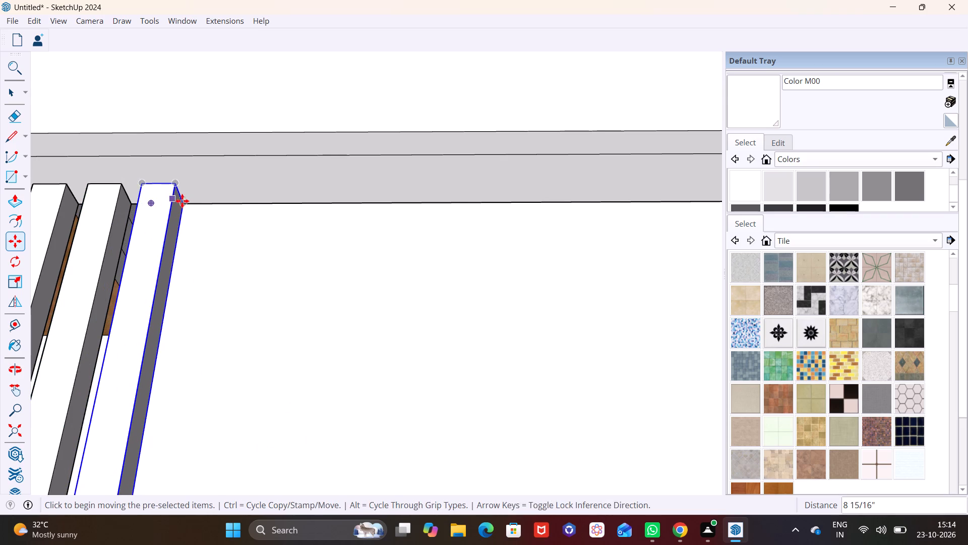
{"action": "left_click", "coordinate": [187, 205]}
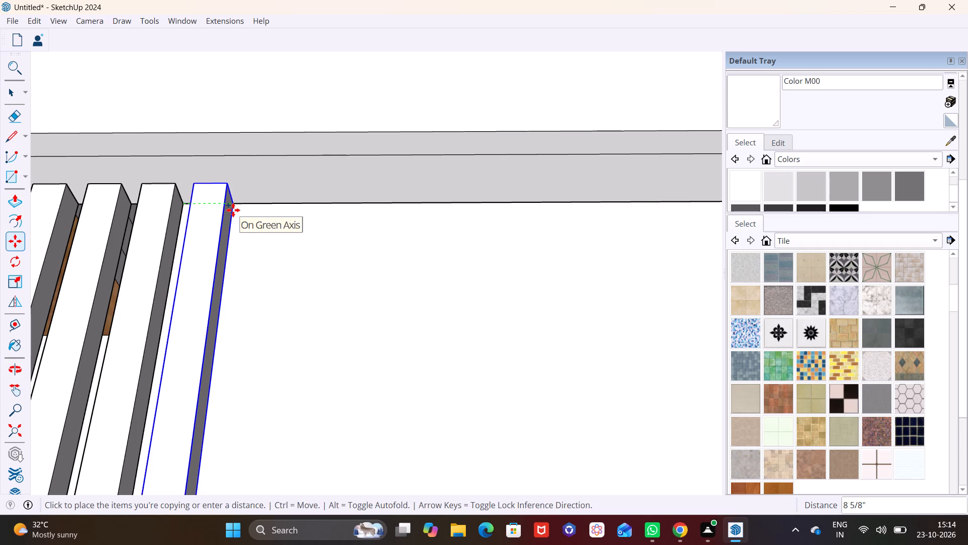
{"action": "left_click", "coordinate": [233, 210]}
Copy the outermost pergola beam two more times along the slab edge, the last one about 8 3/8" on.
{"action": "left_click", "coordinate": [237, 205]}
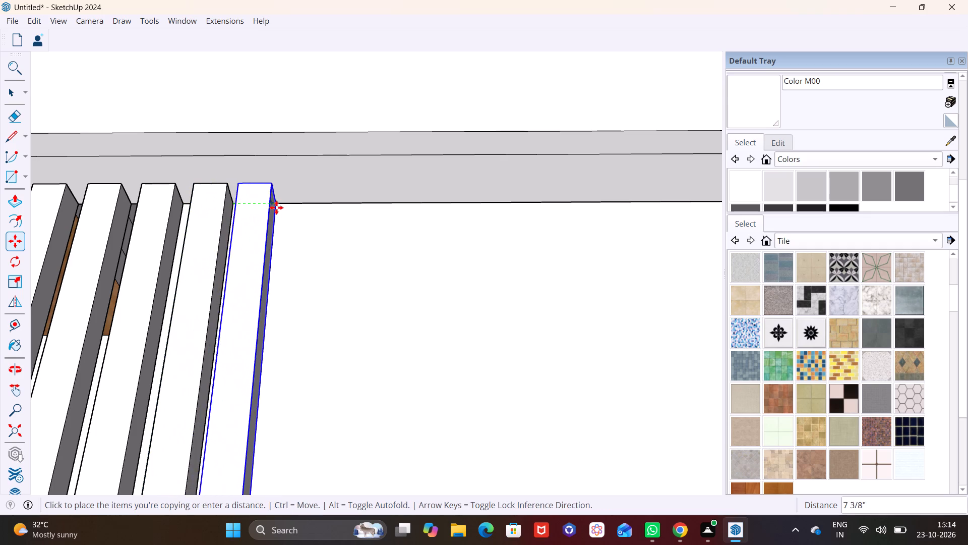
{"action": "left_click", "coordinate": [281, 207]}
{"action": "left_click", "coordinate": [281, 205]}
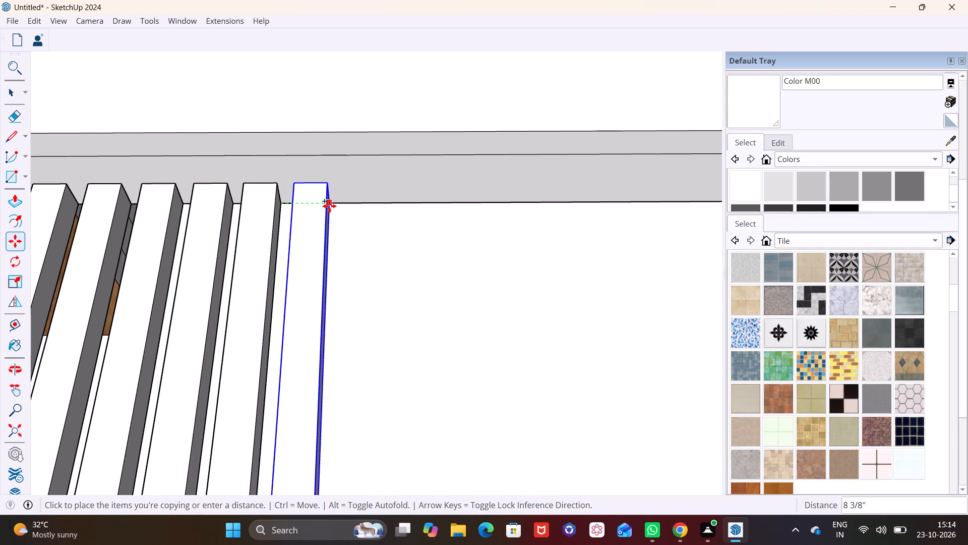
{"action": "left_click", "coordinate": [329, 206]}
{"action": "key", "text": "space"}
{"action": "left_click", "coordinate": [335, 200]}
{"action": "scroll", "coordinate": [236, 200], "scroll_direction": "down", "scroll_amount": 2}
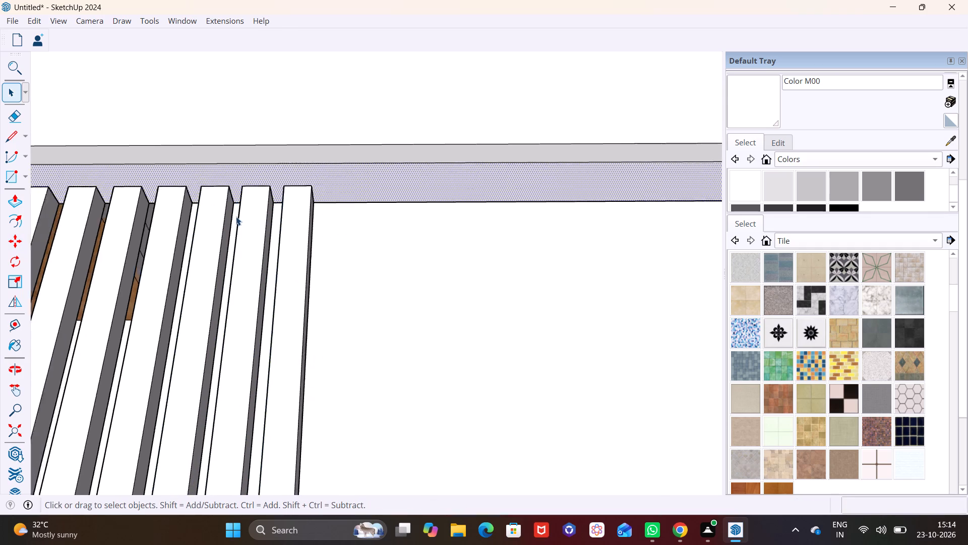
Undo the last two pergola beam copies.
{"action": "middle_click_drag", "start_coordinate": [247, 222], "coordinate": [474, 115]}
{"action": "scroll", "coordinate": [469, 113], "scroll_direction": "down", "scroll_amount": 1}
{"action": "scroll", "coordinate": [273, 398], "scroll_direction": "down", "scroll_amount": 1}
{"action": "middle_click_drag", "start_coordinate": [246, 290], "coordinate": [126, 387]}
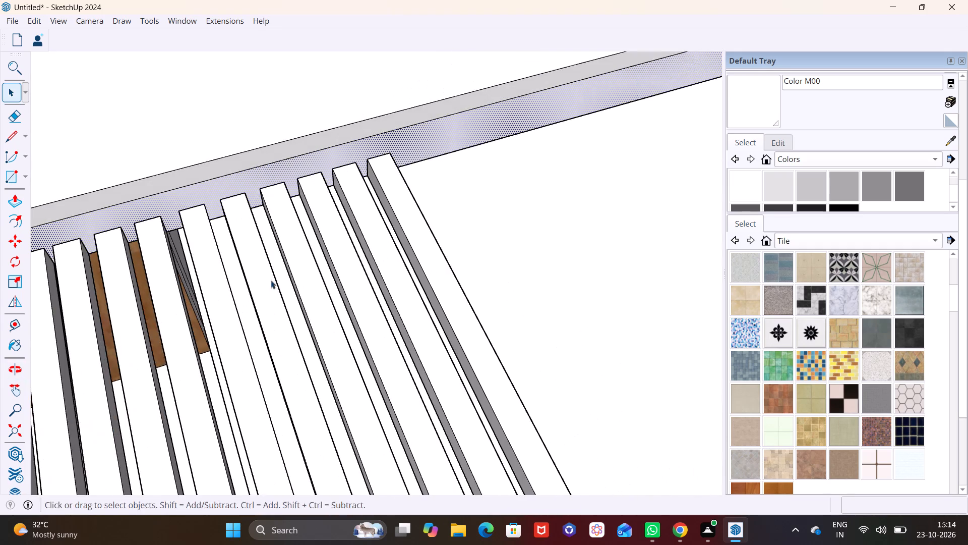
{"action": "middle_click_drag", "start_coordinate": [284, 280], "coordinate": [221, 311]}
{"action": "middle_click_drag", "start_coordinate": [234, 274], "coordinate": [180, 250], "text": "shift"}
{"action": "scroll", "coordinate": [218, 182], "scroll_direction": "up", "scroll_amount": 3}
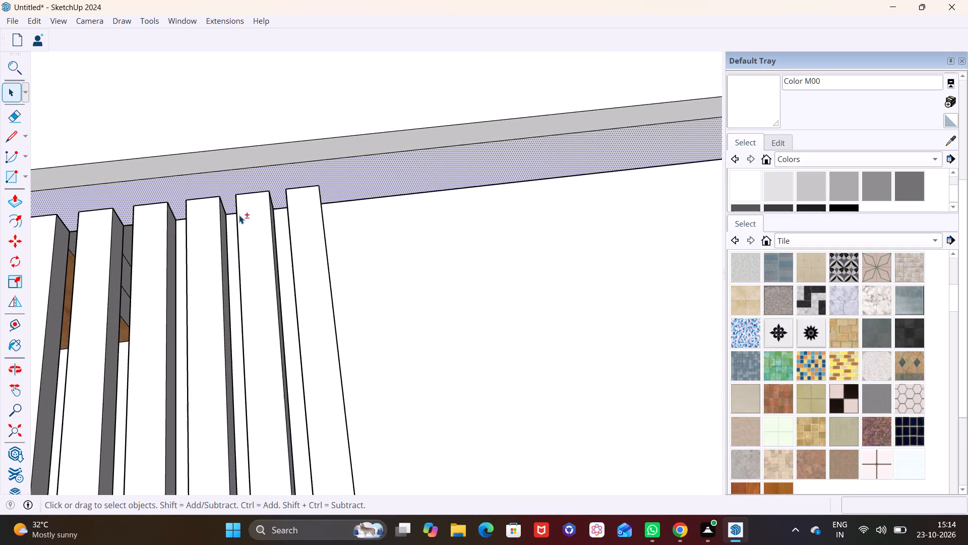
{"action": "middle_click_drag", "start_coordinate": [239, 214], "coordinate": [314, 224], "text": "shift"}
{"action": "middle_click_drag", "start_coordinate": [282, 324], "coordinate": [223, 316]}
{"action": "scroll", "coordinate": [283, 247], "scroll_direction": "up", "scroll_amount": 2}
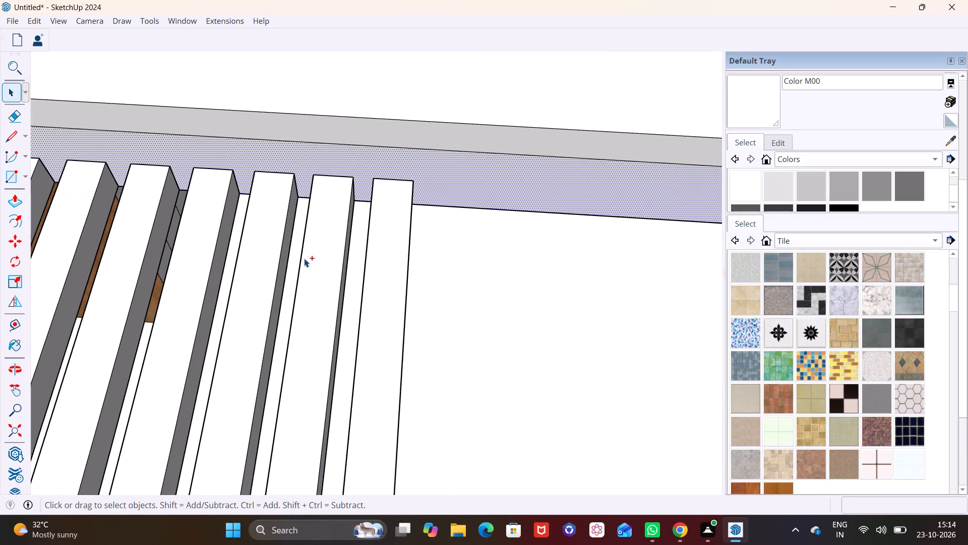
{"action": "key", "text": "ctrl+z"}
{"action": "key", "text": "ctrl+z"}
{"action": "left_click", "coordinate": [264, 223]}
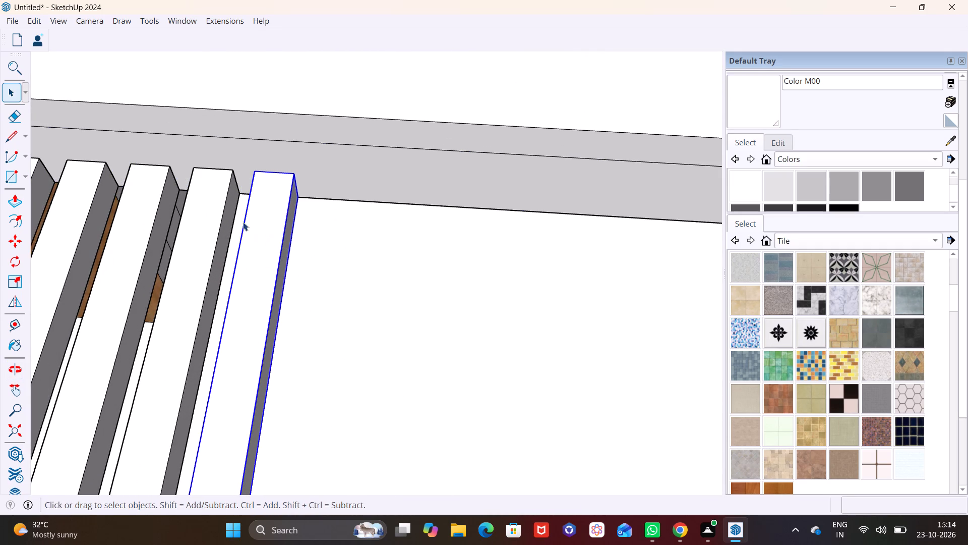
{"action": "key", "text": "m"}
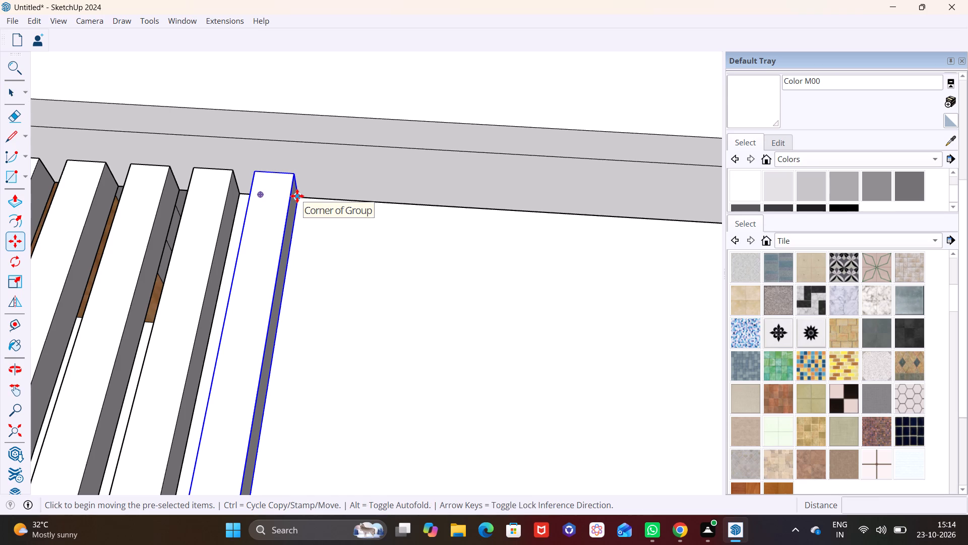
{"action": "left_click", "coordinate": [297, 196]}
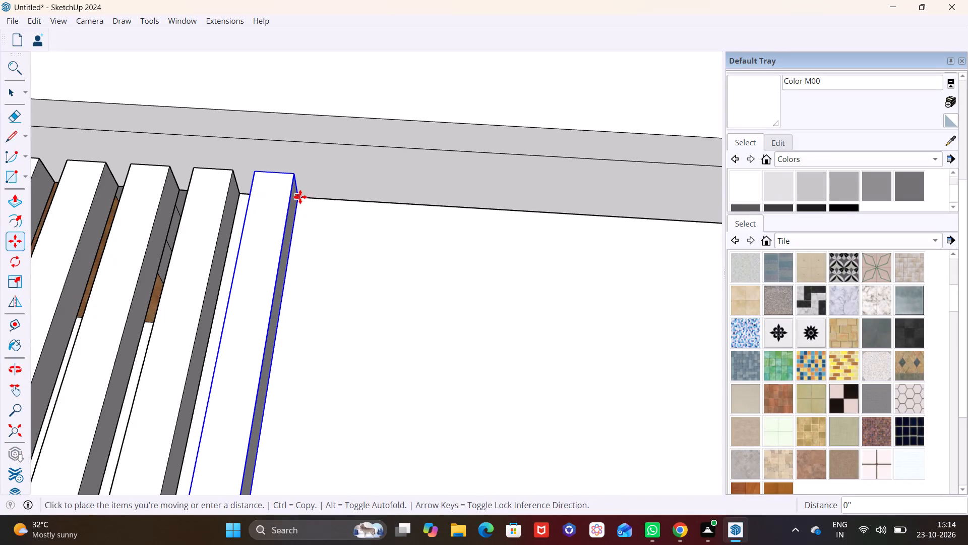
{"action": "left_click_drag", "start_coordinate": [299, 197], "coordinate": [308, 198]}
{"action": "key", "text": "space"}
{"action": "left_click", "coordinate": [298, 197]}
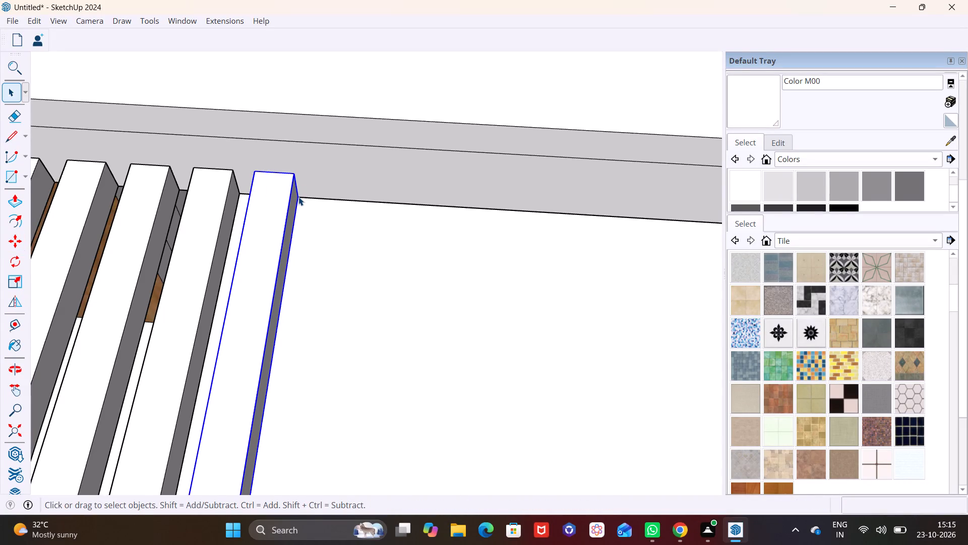
Adjust the outermost pergola beam's spacing along the slab edge, finishing with a move of about 1 3/8" toward its neighbour.
{"action": "left_click", "coordinate": [276, 213]}
{"action": "key", "text": "m"}
{"action": "scroll", "coordinate": [299, 205], "scroll_direction": "up", "scroll_amount": 2}
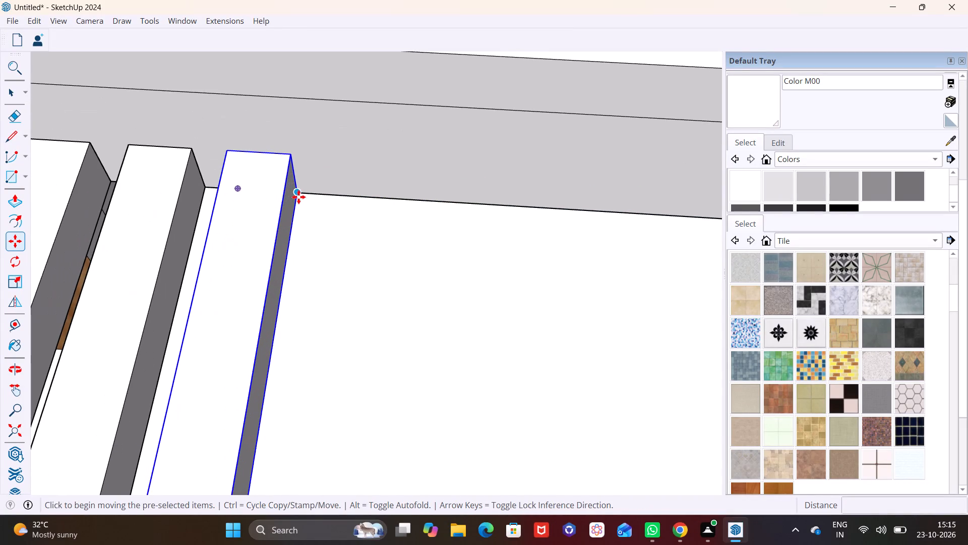
{"action": "left_click_drag", "start_coordinate": [295, 194], "coordinate": [308, 193]}
{"action": "left_click", "coordinate": [308, 193]}
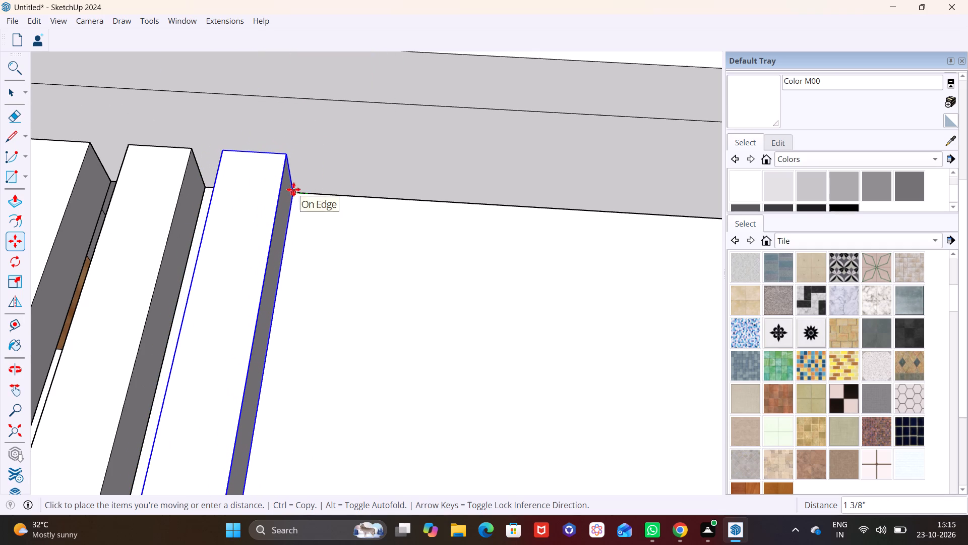
{"action": "left_click", "coordinate": [293, 189]}
Examine the extended row of pergola beams and its junction with the roof slab from above and below.
{"action": "middle_click_drag", "start_coordinate": [328, 208], "coordinate": [267, 180]}
{"action": "scroll", "coordinate": [247, 165], "scroll_direction": "down", "scroll_amount": 6}
{"action": "middle_click_drag", "start_coordinate": [243, 144], "coordinate": [298, 324]}
{"action": "scroll", "coordinate": [202, 221], "scroll_direction": "down", "scroll_amount": 15}
{"action": "middle_click_drag", "start_coordinate": [286, 385], "coordinate": [234, 308]}
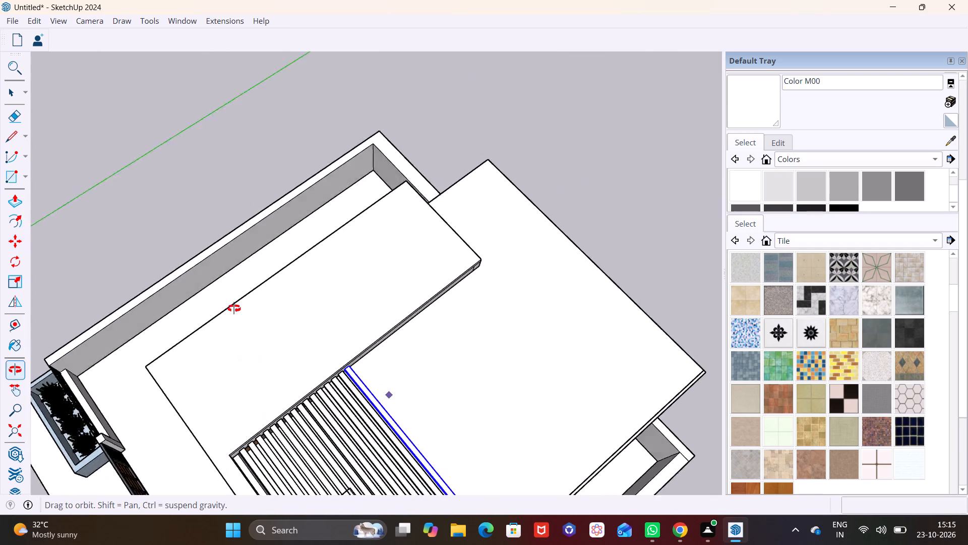
{"action": "middle_click_drag", "start_coordinate": [234, 308], "coordinate": [234, 215]}
{"action": "middle_click_drag", "start_coordinate": [319, 311], "coordinate": [232, 246]}
{"action": "scroll", "coordinate": [311, 253], "scroll_direction": "up", "scroll_amount": 6}
{"action": "middle_click_drag", "start_coordinate": [344, 249], "coordinate": [305, 249]}
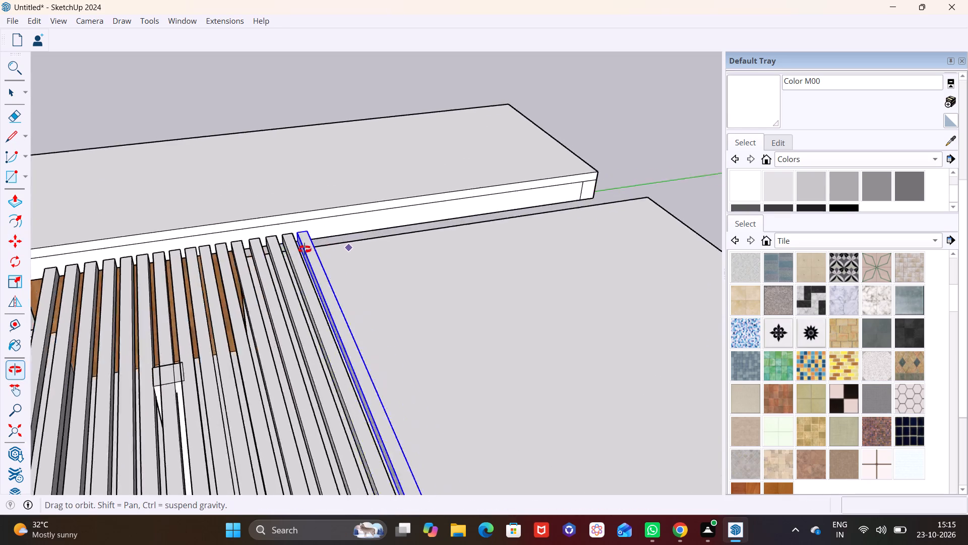
{"action": "middle_click_drag", "start_coordinate": [305, 249], "coordinate": [243, 205]}
{"action": "scroll", "coordinate": [323, 214], "scroll_direction": "up", "scroll_amount": 5}
{"action": "middle_click_drag", "start_coordinate": [268, 199], "coordinate": [248, 130]}
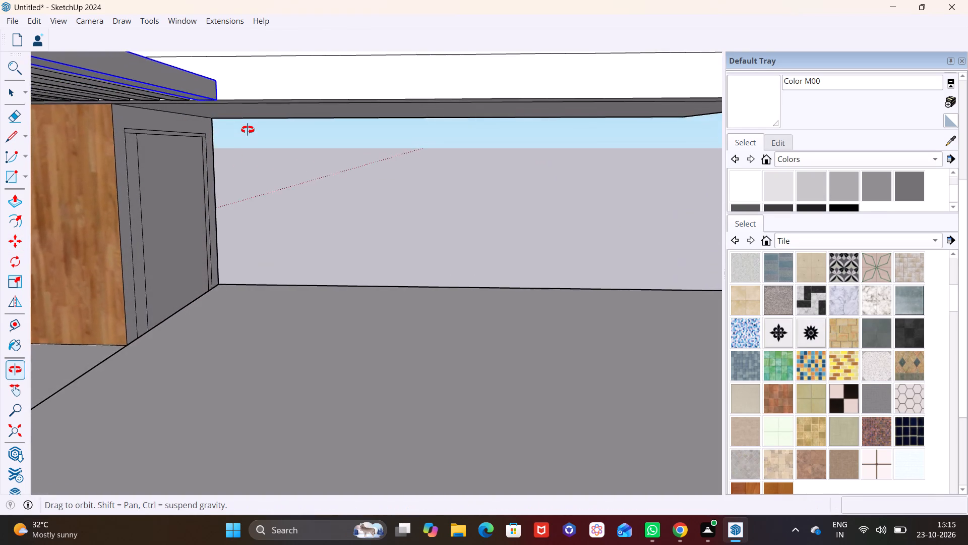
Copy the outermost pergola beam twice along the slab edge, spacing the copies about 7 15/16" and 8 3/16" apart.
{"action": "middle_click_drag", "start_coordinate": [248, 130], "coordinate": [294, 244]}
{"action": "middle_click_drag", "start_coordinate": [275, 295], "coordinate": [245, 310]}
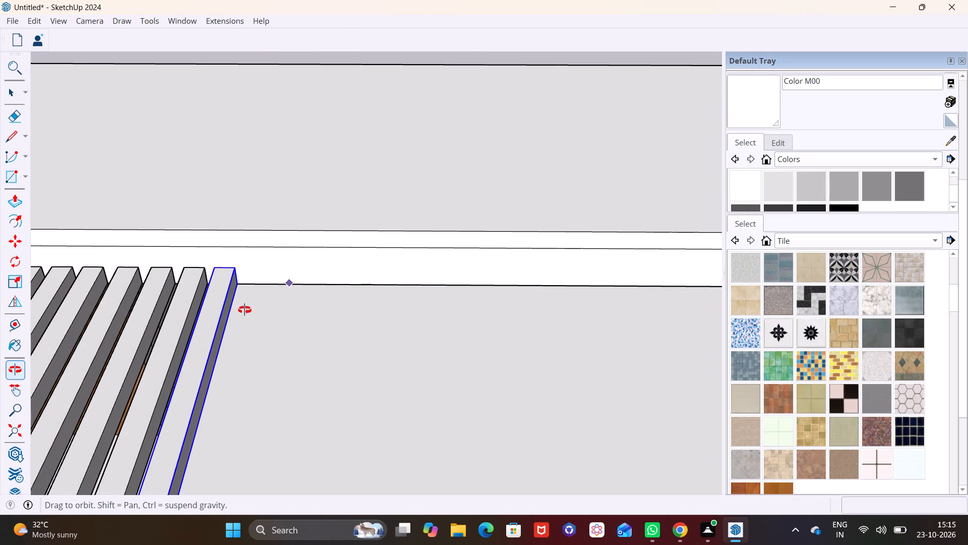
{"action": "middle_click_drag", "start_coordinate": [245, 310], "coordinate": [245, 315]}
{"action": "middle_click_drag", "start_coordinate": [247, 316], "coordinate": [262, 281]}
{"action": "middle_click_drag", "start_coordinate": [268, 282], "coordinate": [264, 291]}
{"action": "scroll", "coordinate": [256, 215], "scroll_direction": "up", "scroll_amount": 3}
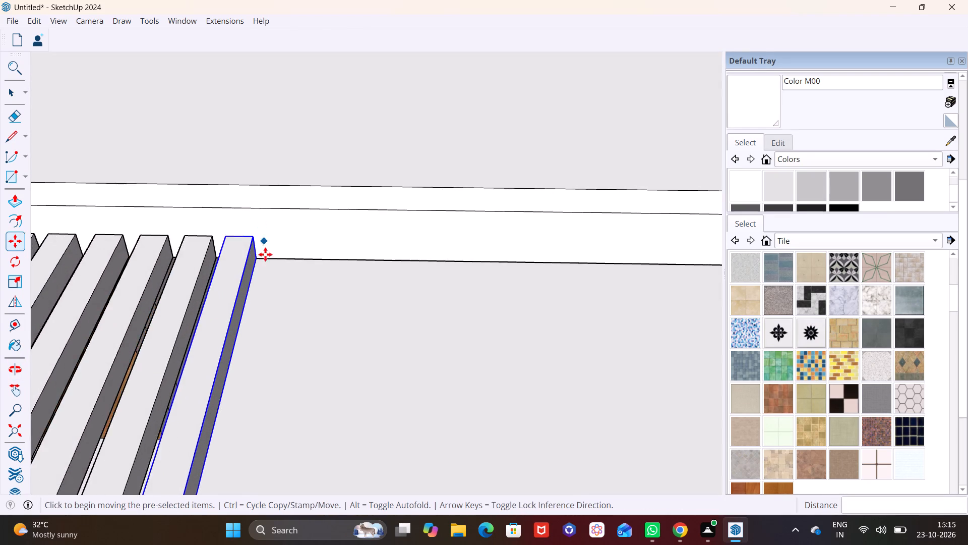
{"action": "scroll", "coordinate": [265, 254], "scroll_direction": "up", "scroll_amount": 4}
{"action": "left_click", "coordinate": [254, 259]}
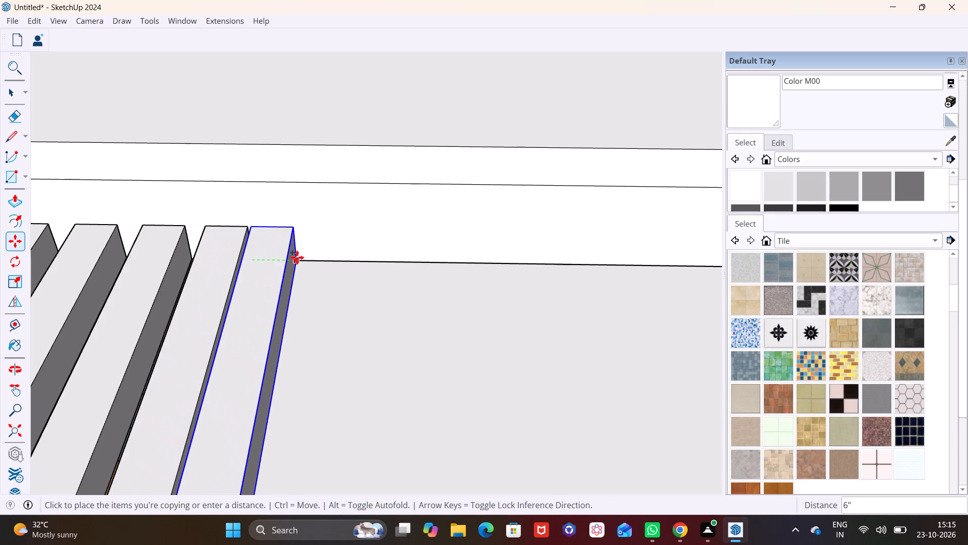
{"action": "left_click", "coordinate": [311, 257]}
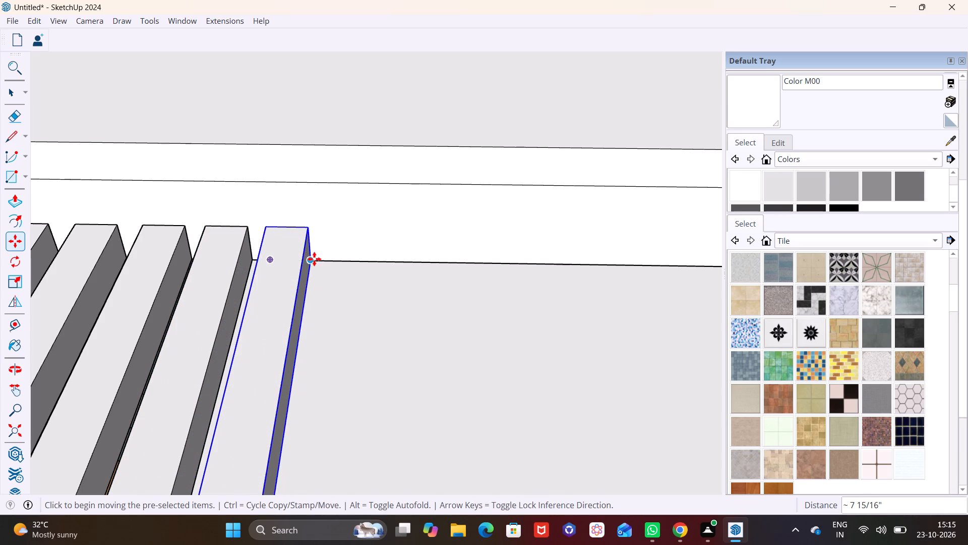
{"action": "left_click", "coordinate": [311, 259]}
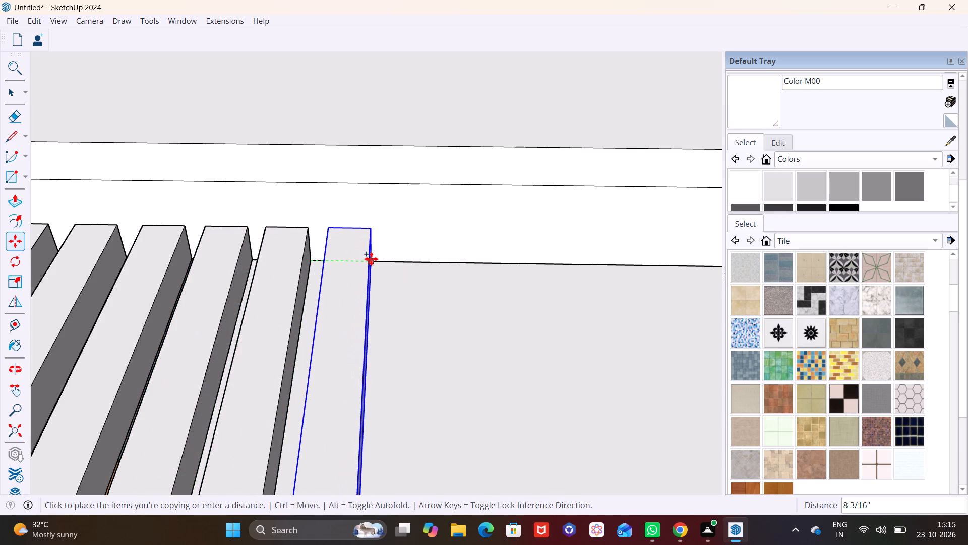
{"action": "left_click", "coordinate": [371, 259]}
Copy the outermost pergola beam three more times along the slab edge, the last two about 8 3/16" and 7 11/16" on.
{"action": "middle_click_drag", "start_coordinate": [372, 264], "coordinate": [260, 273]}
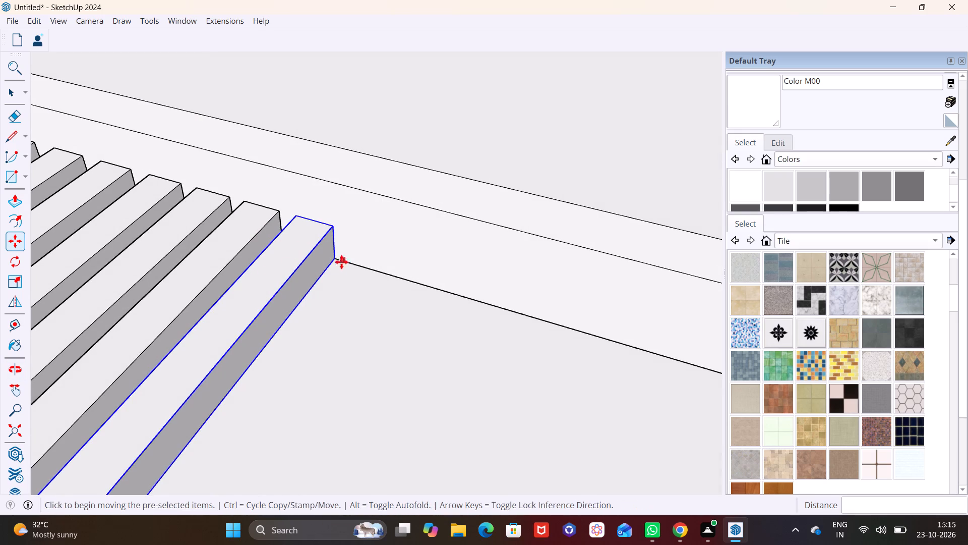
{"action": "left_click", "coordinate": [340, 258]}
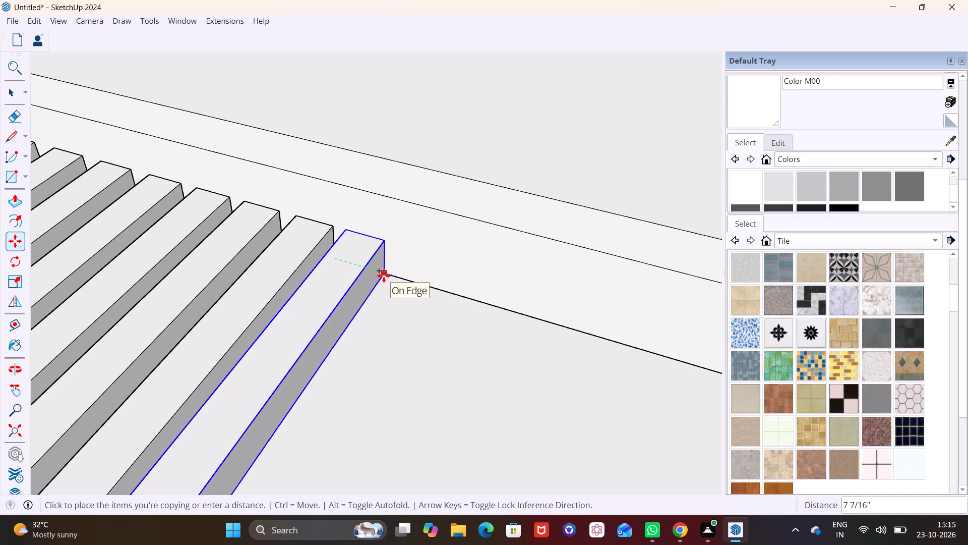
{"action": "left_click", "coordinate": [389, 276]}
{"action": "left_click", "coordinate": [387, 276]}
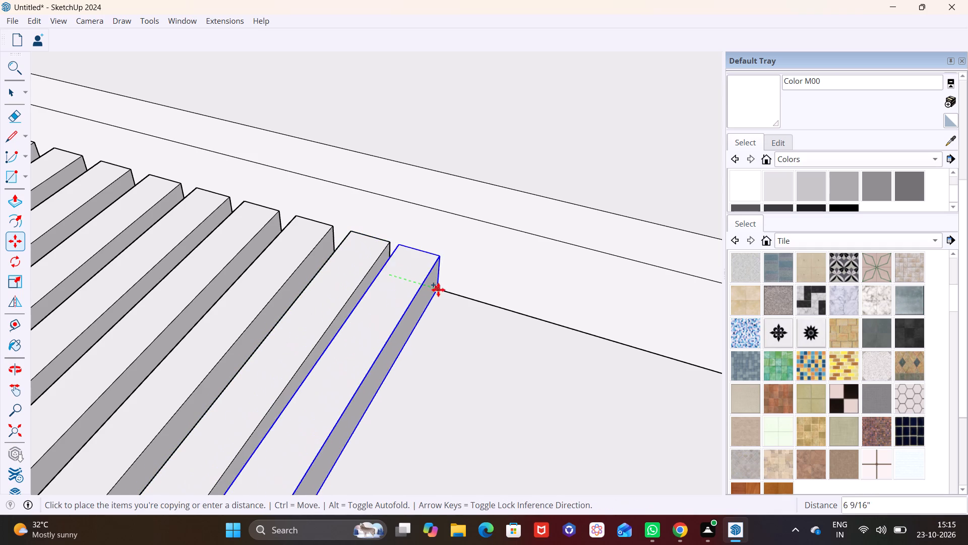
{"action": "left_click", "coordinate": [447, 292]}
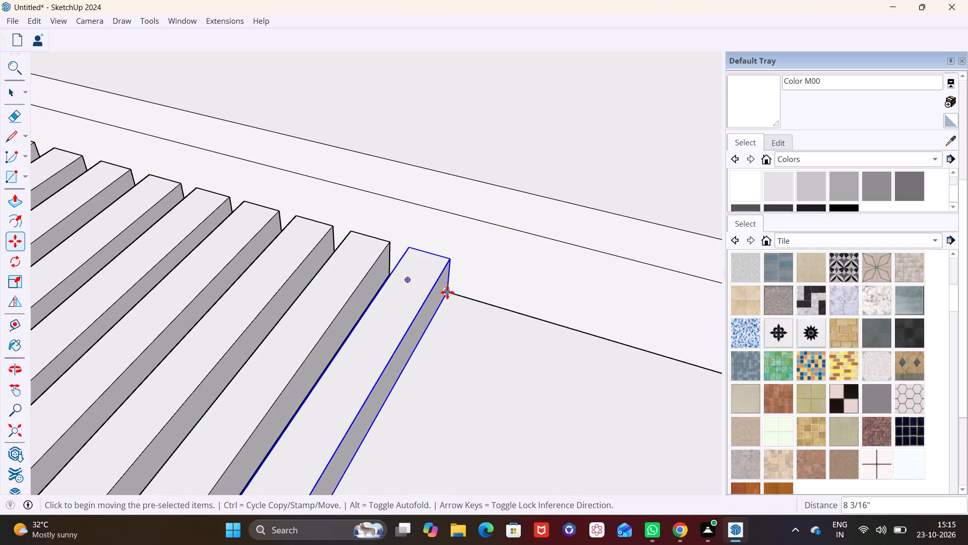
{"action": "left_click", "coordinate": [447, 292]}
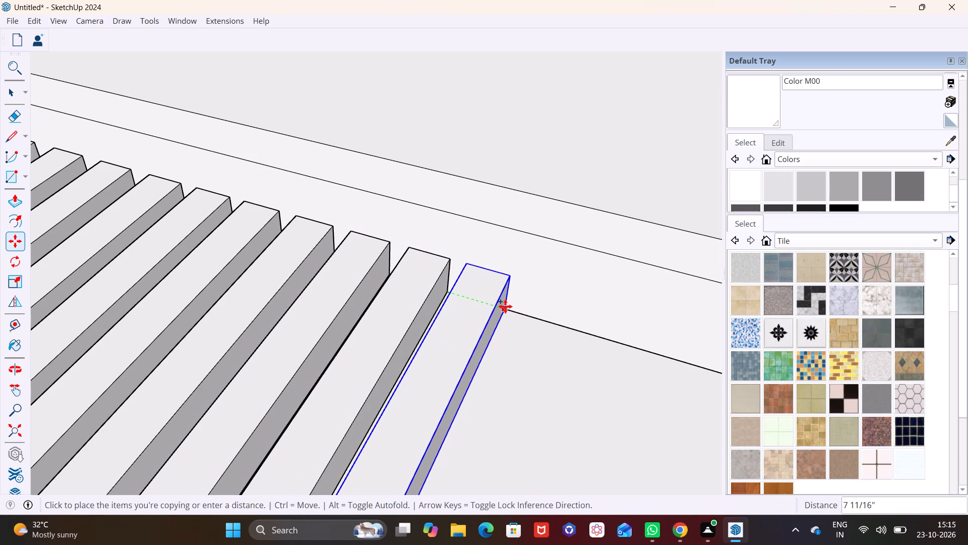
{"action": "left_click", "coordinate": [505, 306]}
Examine the extended pergola and roof slab from above, below and the front of the house.
{"action": "scroll", "coordinate": [455, 338], "scroll_direction": "down", "scroll_amount": 6}
{"action": "middle_click_drag", "start_coordinate": [454, 370], "coordinate": [598, 348]}
{"action": "scroll", "coordinate": [479, 331], "scroll_direction": "down", "scroll_amount": 14}
{"action": "middle_click_drag", "start_coordinate": [453, 401], "coordinate": [447, 399]}
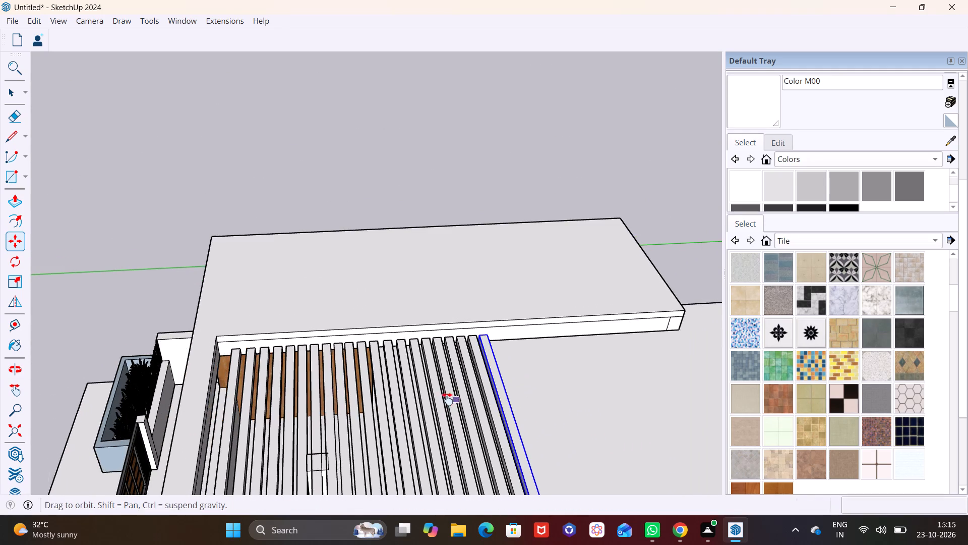
{"action": "middle_click_drag", "start_coordinate": [447, 399], "coordinate": [339, 381]}
{"action": "middle_click_drag", "start_coordinate": [371, 352], "coordinate": [536, 222]}
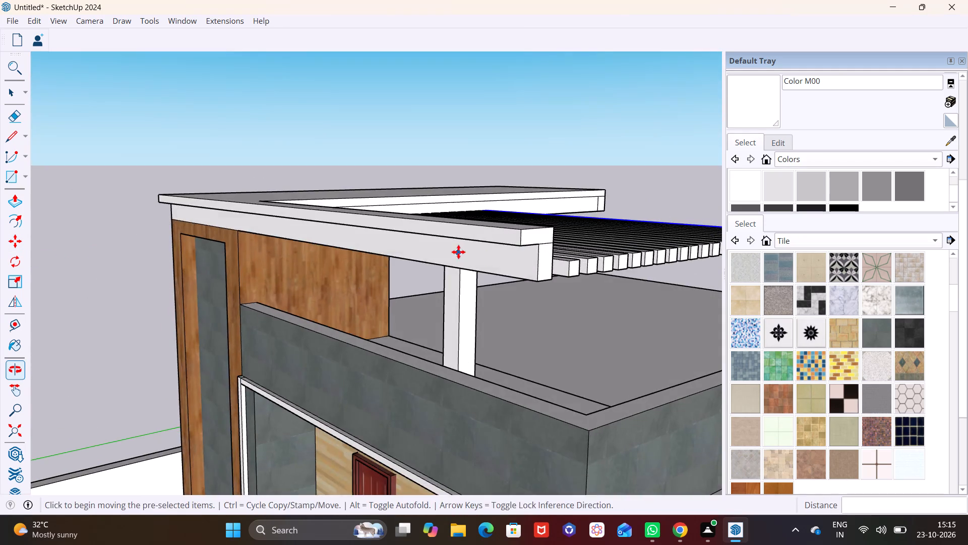
{"action": "middle_click_drag", "start_coordinate": [459, 250], "coordinate": [562, 195]}
{"action": "scroll", "coordinate": [499, 257], "scroll_direction": "down", "scroll_amount": 10}
{"action": "middle_click_drag", "start_coordinate": [517, 305], "coordinate": [516, 259]}
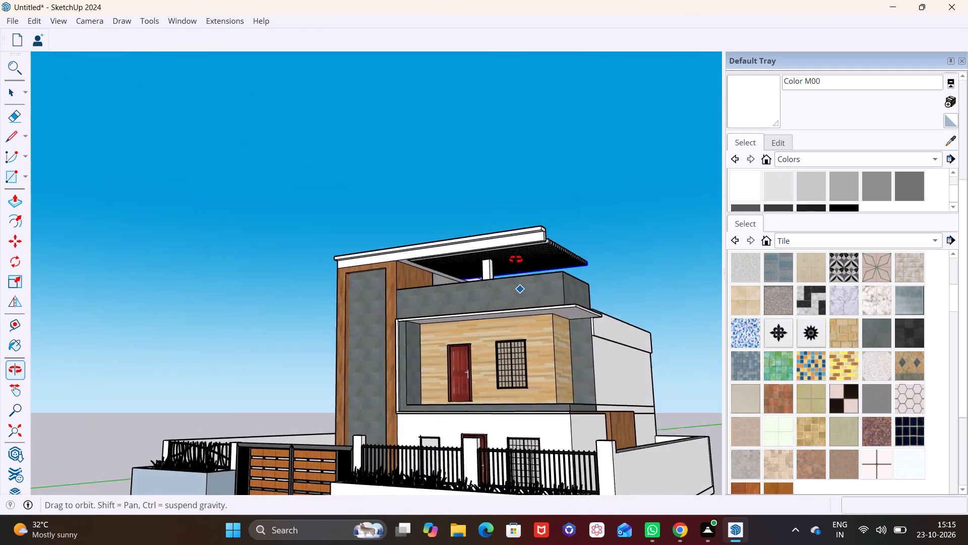
{"action": "middle_click_drag", "start_coordinate": [516, 259], "coordinate": [525, 253]}
{"action": "middle_click_drag", "start_coordinate": [521, 268], "coordinate": [423, 271], "text": "shift"}
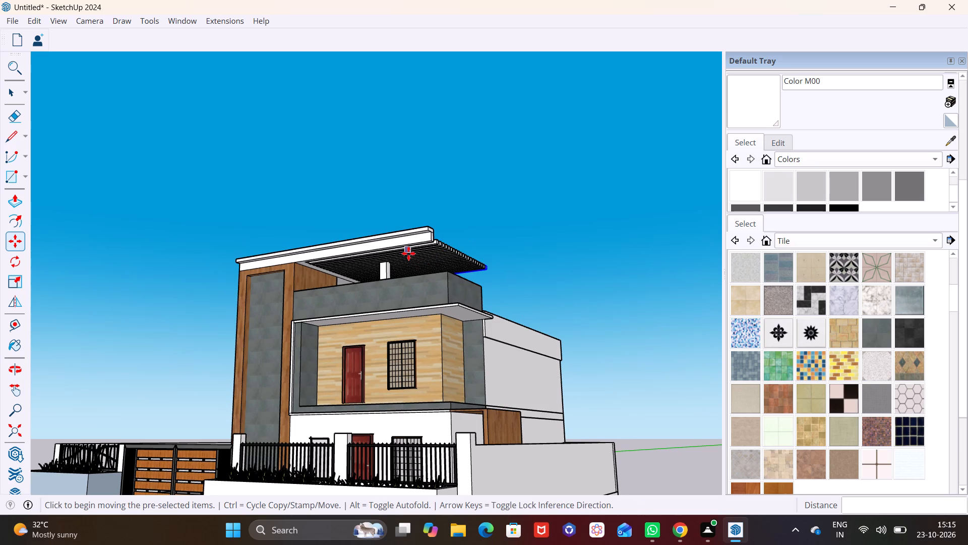
{"action": "middle_click_drag", "start_coordinate": [408, 253], "coordinate": [416, 268]}
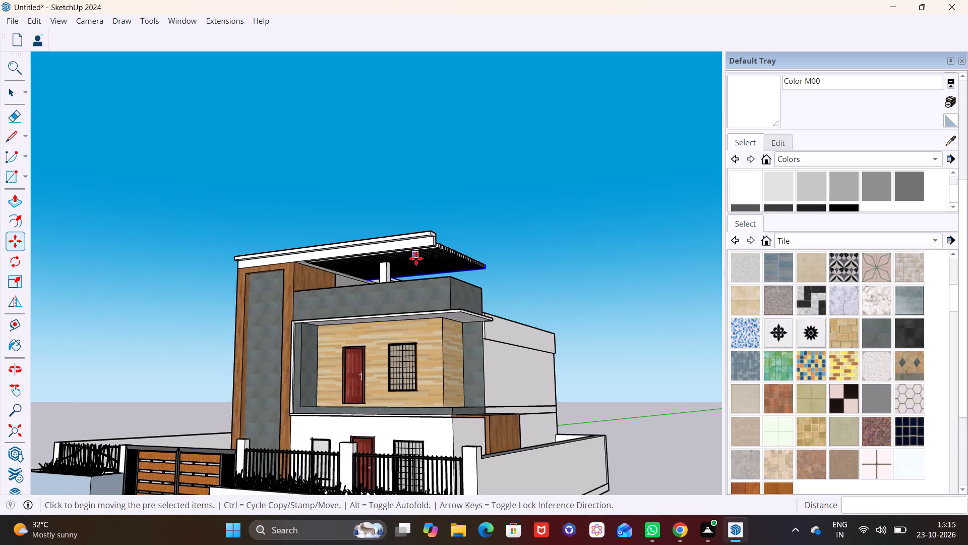
{"action": "middle_click_drag", "start_coordinate": [415, 256], "coordinate": [408, 312], "text": "shift"}
{"action": "middle_click_drag", "start_coordinate": [406, 314], "coordinate": [205, 408]}
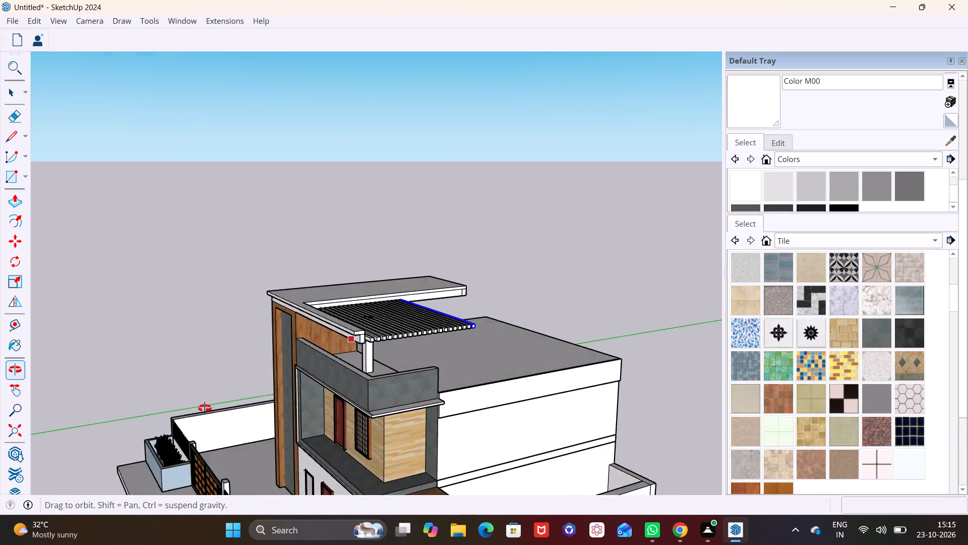
{"action": "middle_click_drag", "start_coordinate": [205, 408], "coordinate": [205, 402]}
{"action": "scroll", "coordinate": [358, 326], "scroll_direction": "up", "scroll_amount": 9}
{"action": "middle_click_drag", "start_coordinate": [322, 344], "coordinate": [397, 330]}
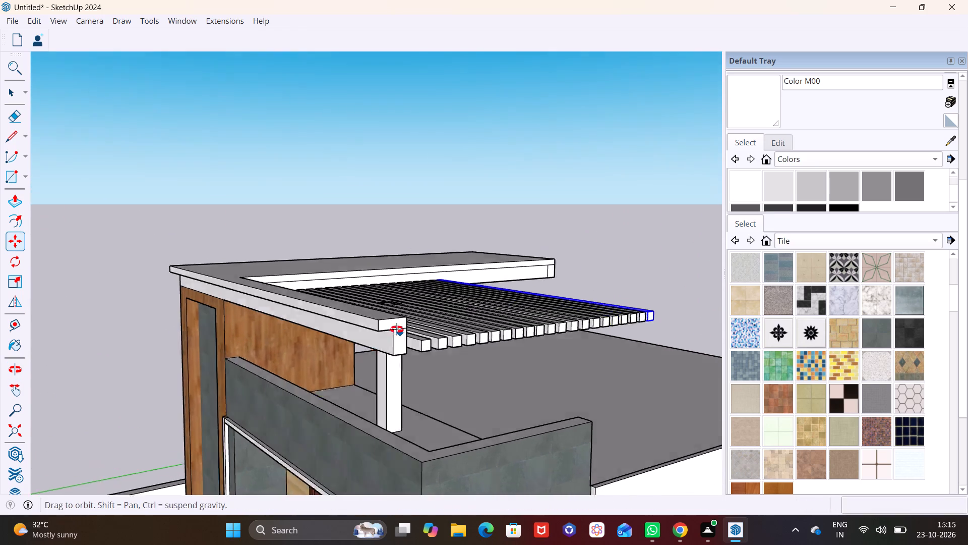
{"action": "middle_click_drag", "start_coordinate": [397, 330], "coordinate": [399, 328]}
Push the front end face of the roof arm's lower layer back about 1' 7 1/8".
{"action": "scroll", "coordinate": [405, 326], "scroll_direction": "up", "scroll_amount": 7}
{"action": "key", "text": "space"}
{"action": "left_click", "coordinate": [430, 335]}
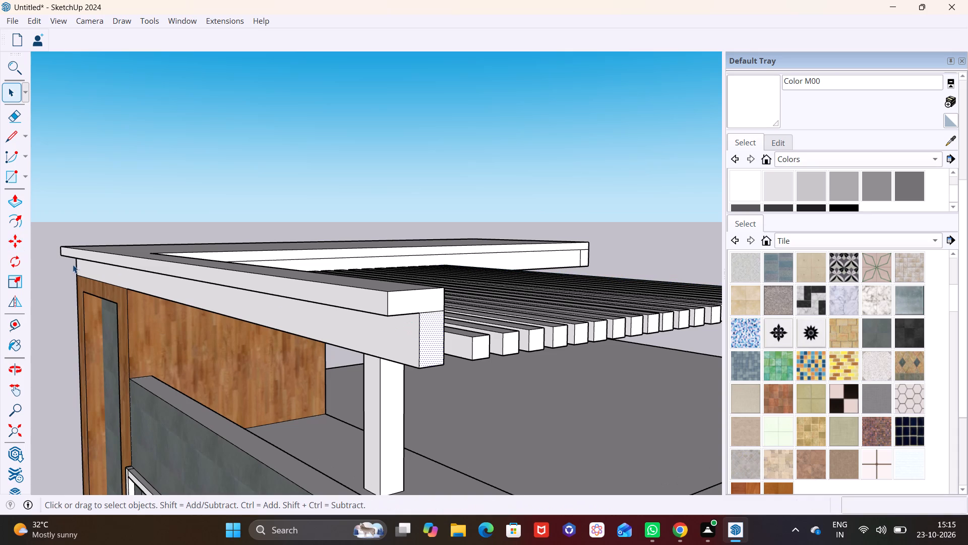
{"action": "left_click", "coordinate": [7, 201]}
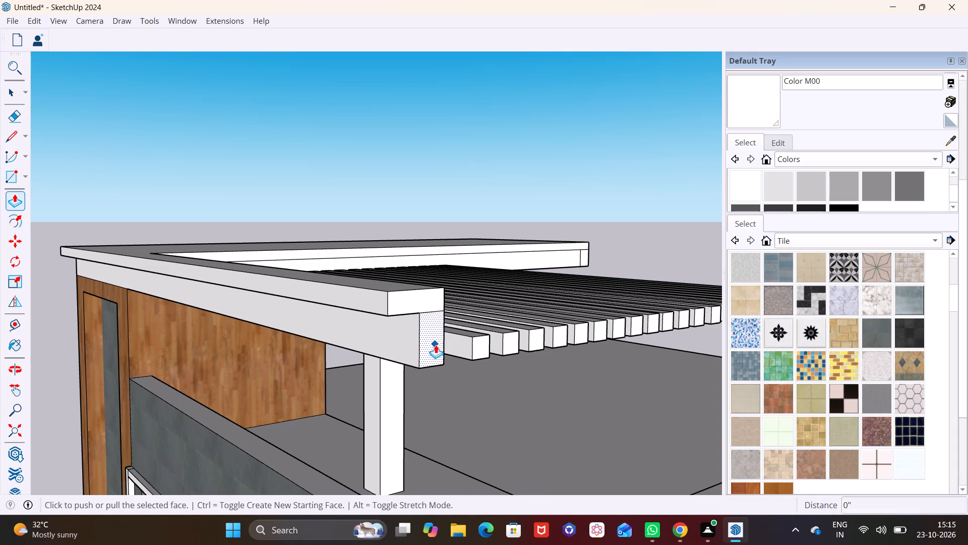
{"action": "left_click", "coordinate": [436, 345]}
{"action": "left_click", "coordinate": [431, 340]}
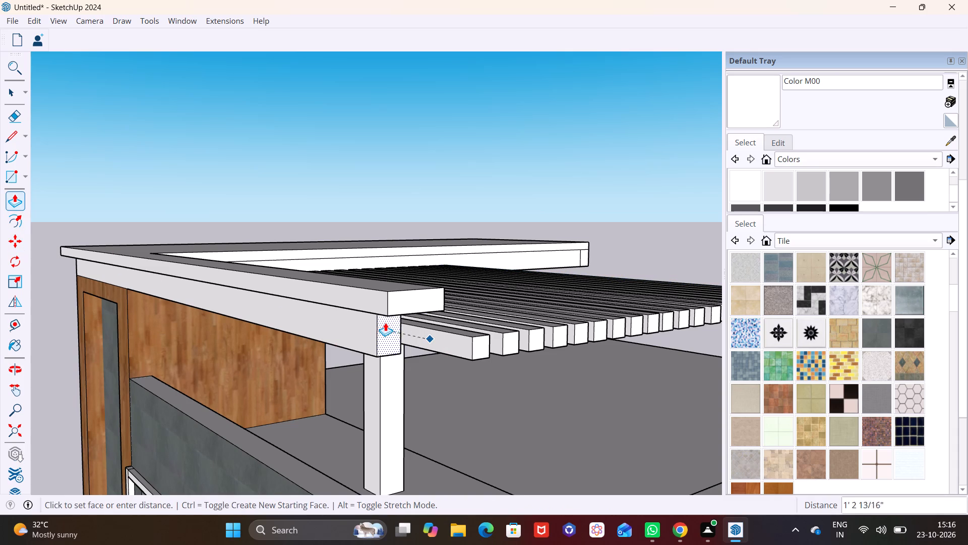
{"action": "left_click", "coordinate": [382, 322]}
Push the end face of the roof arm's lower layer further back, close to the pillar.
{"action": "middle_click_drag", "start_coordinate": [421, 352], "coordinate": [499, 322]}
{"action": "scroll", "coordinate": [501, 326], "scroll_direction": "down", "scroll_amount": 2}
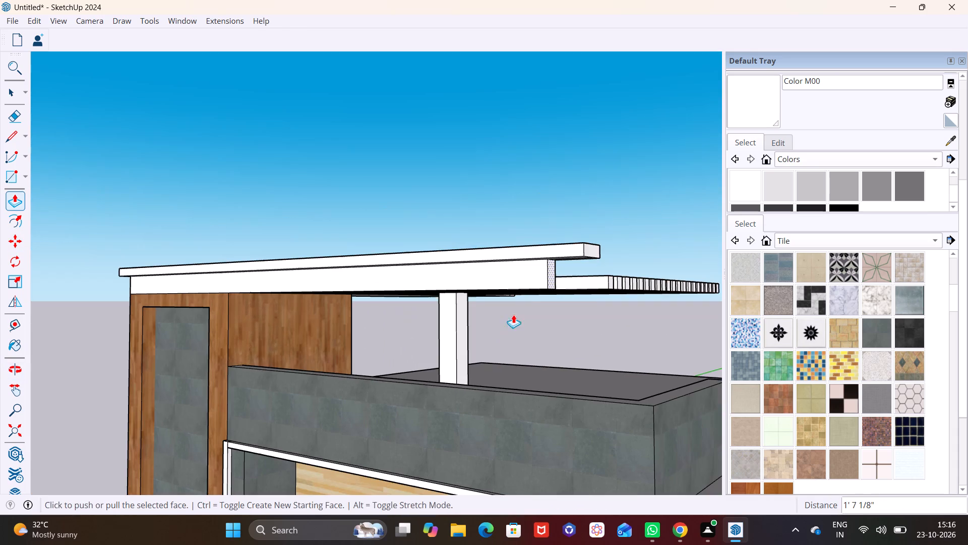
{"action": "scroll", "coordinate": [554, 275], "scroll_direction": "up", "scroll_amount": 7}
{"action": "left_click_drag", "start_coordinate": [547, 283], "coordinate": [530, 287]}
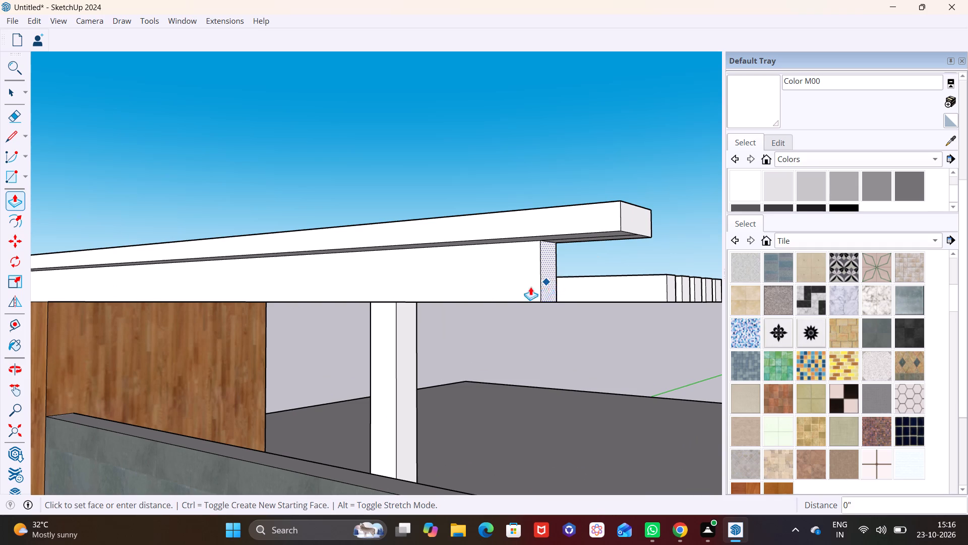
{"action": "left_click_drag", "start_coordinate": [530, 287], "coordinate": [440, 289]}
{"action": "left_click", "coordinate": [440, 289]}
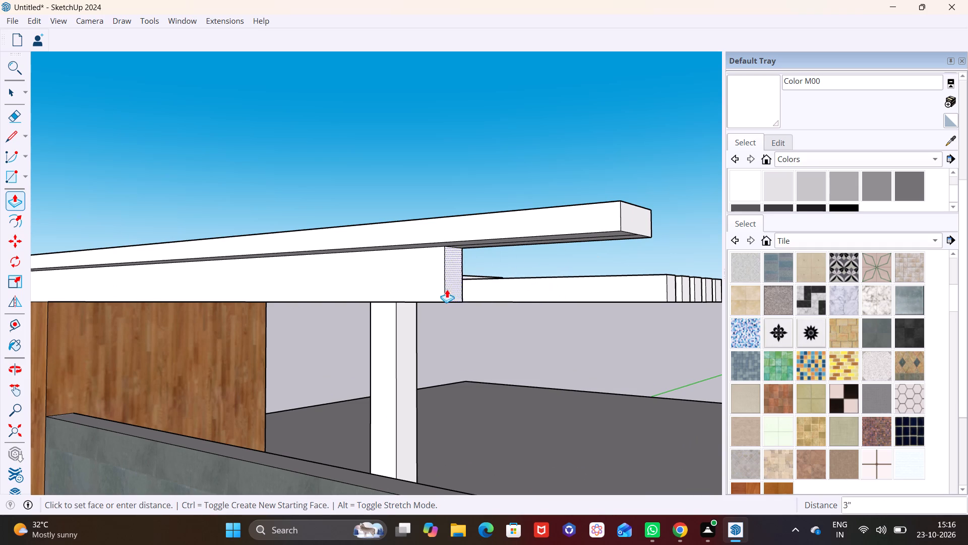
{"action": "left_click", "coordinate": [437, 289]}
Push the end face of the roof arm's upper layer back to the end of the lower layer.
{"action": "key", "text": "space"}
{"action": "left_click", "coordinate": [645, 224]}
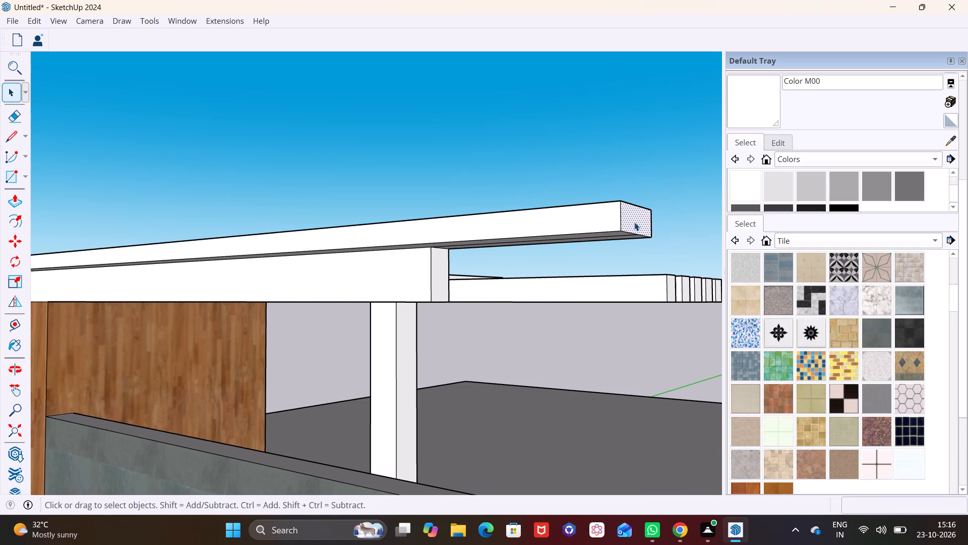
{"action": "left_click", "coordinate": [13, 200]}
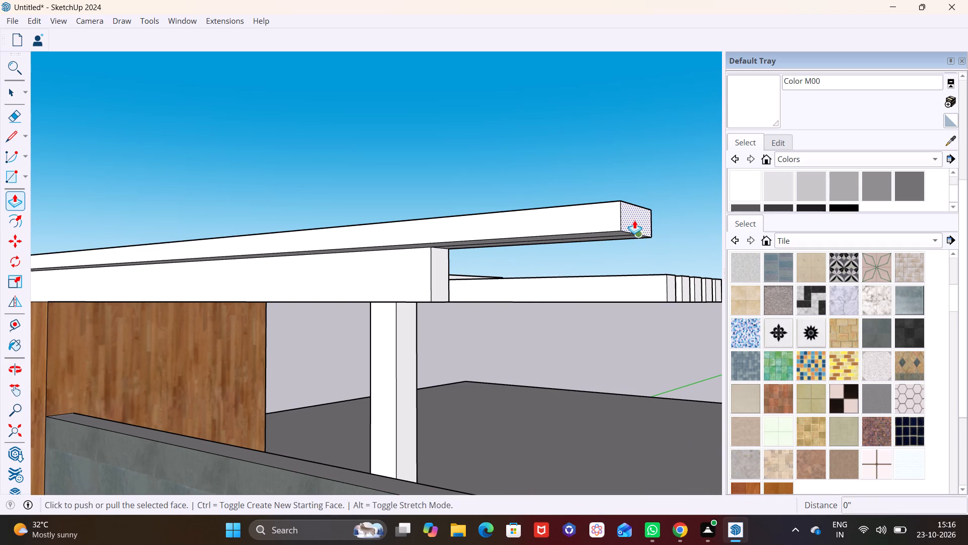
{"action": "left_click", "coordinate": [634, 220]}
{"action": "left_click", "coordinate": [438, 265]}
{"action": "scroll", "coordinate": [475, 308], "scroll_direction": "down", "scroll_amount": 1}
{"action": "key", "text": "space"}
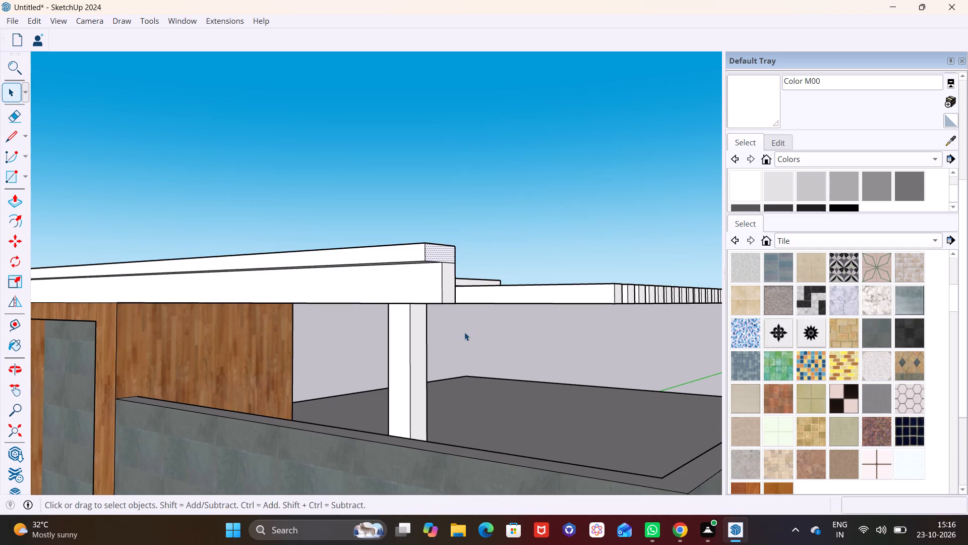
{"action": "left_click", "coordinate": [464, 332]}
Delete nine pergola beams one by one, starting with the second beam from the roof arm and working outward.
{"action": "middle_click_drag", "start_coordinate": [463, 377], "coordinate": [456, 421]}
{"action": "scroll", "coordinate": [457, 421], "scroll_direction": "down", "scroll_amount": 3}
{"action": "middle_click_drag", "start_coordinate": [447, 362], "coordinate": [337, 287], "text": "shift"}
{"action": "middle_click_drag", "start_coordinate": [382, 313], "coordinate": [314, 403]}
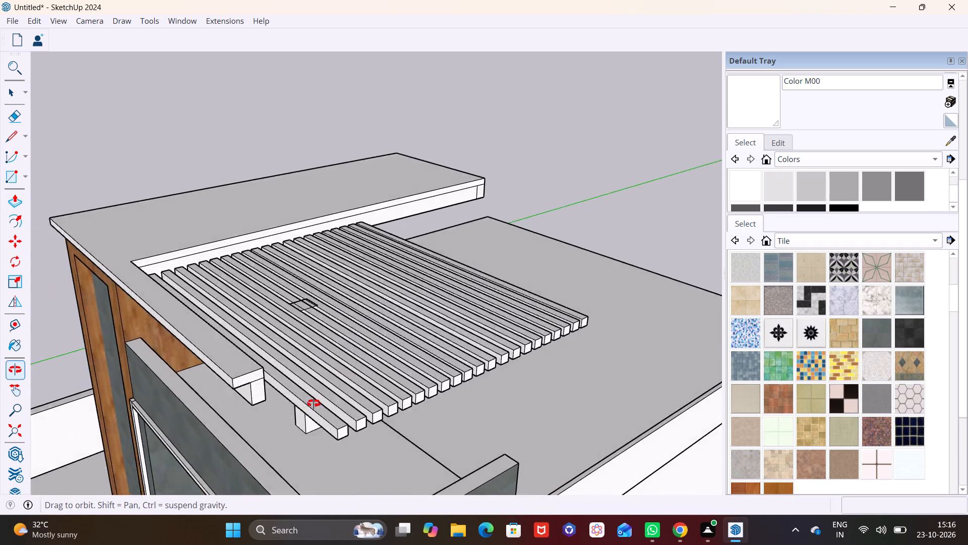
{"action": "middle_click_drag", "start_coordinate": [314, 403], "coordinate": [272, 404]}
{"action": "left_click", "coordinate": [267, 413]}
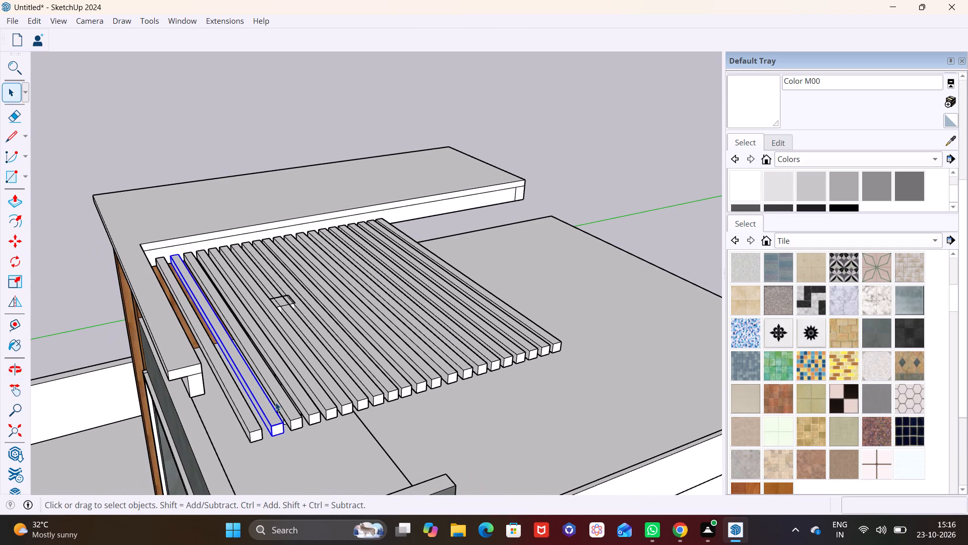
{"action": "key", "text": "Delete"}
{"action": "left_click", "coordinate": [286, 404]}
{"action": "key", "text": "Delete"}
{"action": "left_click", "coordinate": [298, 402]}
{"action": "key", "text": "Delete"}
{"action": "left_click", "coordinate": [314, 396]}
{"action": "key", "text": "Delete"}
{"action": "left_click", "coordinate": [331, 394]}
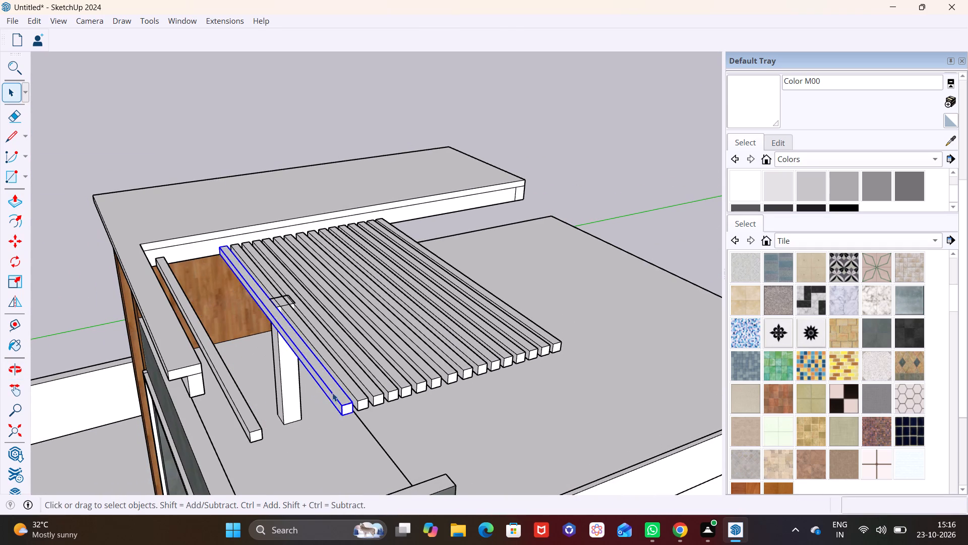
{"action": "key", "text": "Delete"}
{"action": "left_click", "coordinate": [353, 387]}
{"action": "key", "text": "Delete"}
{"action": "left_click", "coordinate": [361, 381]}
{"action": "key", "text": "Delete"}
{"action": "left_click", "coordinate": [376, 378]}
{"action": "key", "text": "Delete"}
{"action": "left_click", "coordinate": [396, 373]}
{"action": "key", "text": "Delete"}
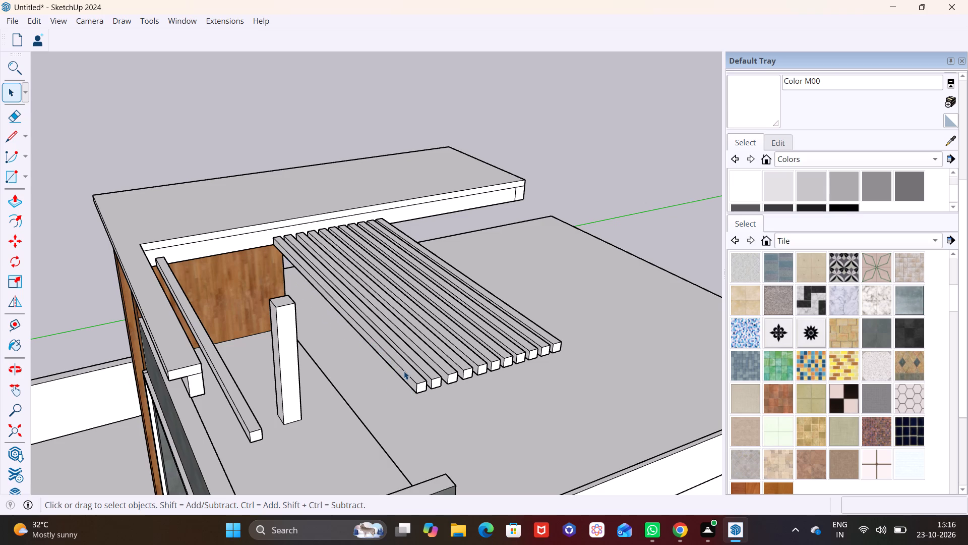
Delete the remaining eleven outer pergola beams, keeping only the beam nearest the roof arm.
{"action": "left_click", "coordinate": [404, 371]}
{"action": "key", "text": "Delete"}
{"action": "left_click", "coordinate": [423, 370]}
{"action": "key", "text": "Delete"}
{"action": "left_click", "coordinate": [436, 363]}
{"action": "key", "text": "Delete"}
{"action": "left_click", "coordinate": [452, 358]}
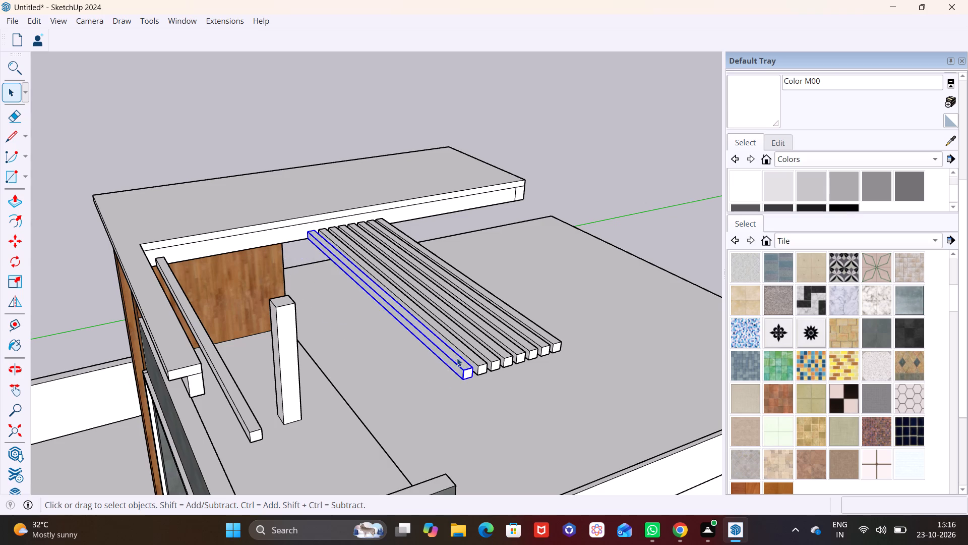
{"action": "key", "text": "Delete"}
{"action": "left_click", "coordinate": [469, 354]}
{"action": "key", "text": "Delete"}
{"action": "left_click", "coordinate": [481, 352]}
{"action": "key", "text": "Delete"}
{"action": "left_click", "coordinate": [490, 348]}
{"action": "key", "text": "Delete"}
{"action": "left_click", "coordinate": [510, 350]}
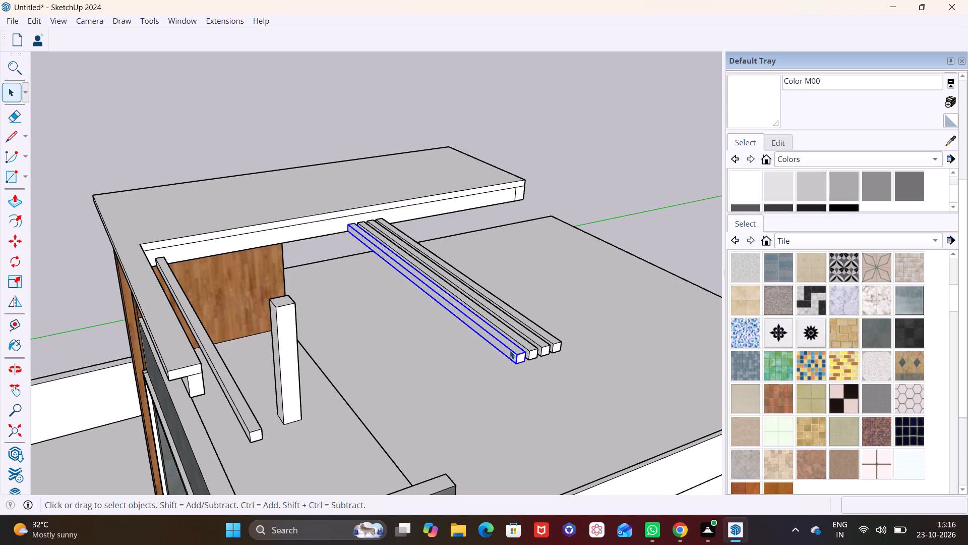
{"action": "key", "text": "Delete"}
{"action": "left_click", "coordinate": [523, 349]}
{"action": "key", "text": "Delete"}
{"action": "left_click", "coordinate": [544, 340]}
{"action": "key", "text": "Delete"}
{"action": "left_click", "coordinate": [555, 342]}
{"action": "key", "text": "Delete"}
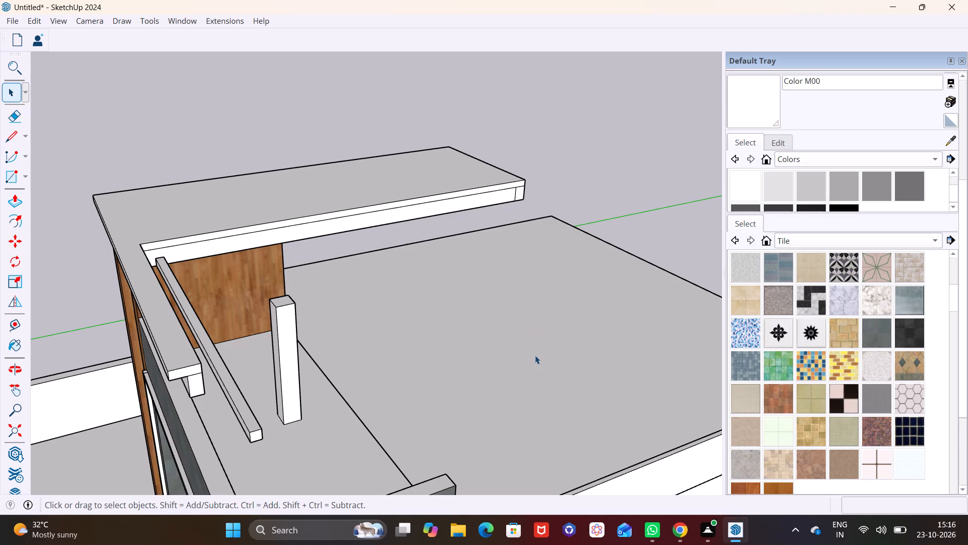
Push the end face of the remaining pergola beam back in line with the end of the roof arm's lower layer.
{"action": "middle_click_drag", "start_coordinate": [405, 377], "coordinate": [448, 317]}
{"action": "scroll", "coordinate": [323, 290], "scroll_direction": "up", "scroll_amount": 3}
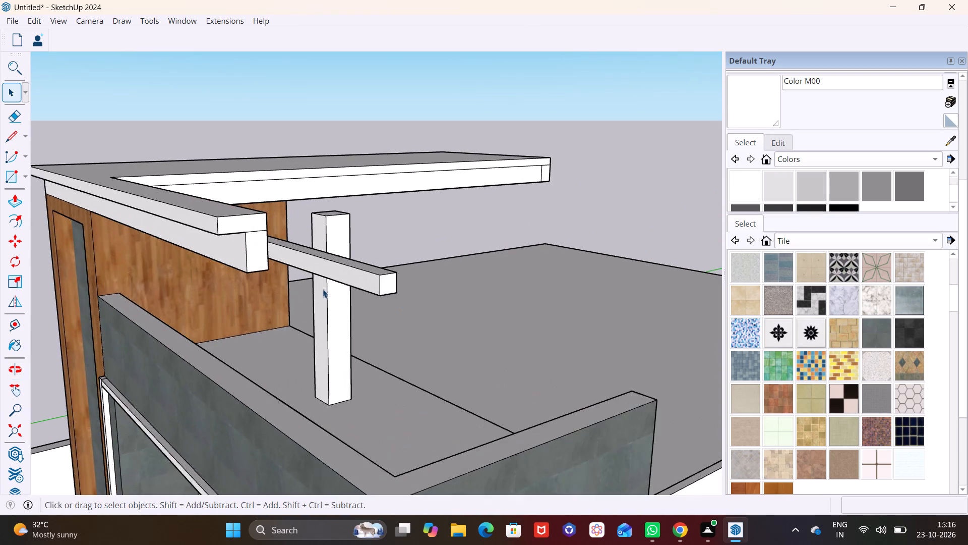
{"action": "scroll", "coordinate": [323, 289], "scroll_direction": "up", "scroll_amount": 3}
{"action": "left_click", "coordinate": [429, 282]}
{"action": "left_click", "coordinate": [429, 282]}
{"action": "double_click", "coordinate": [436, 280]}
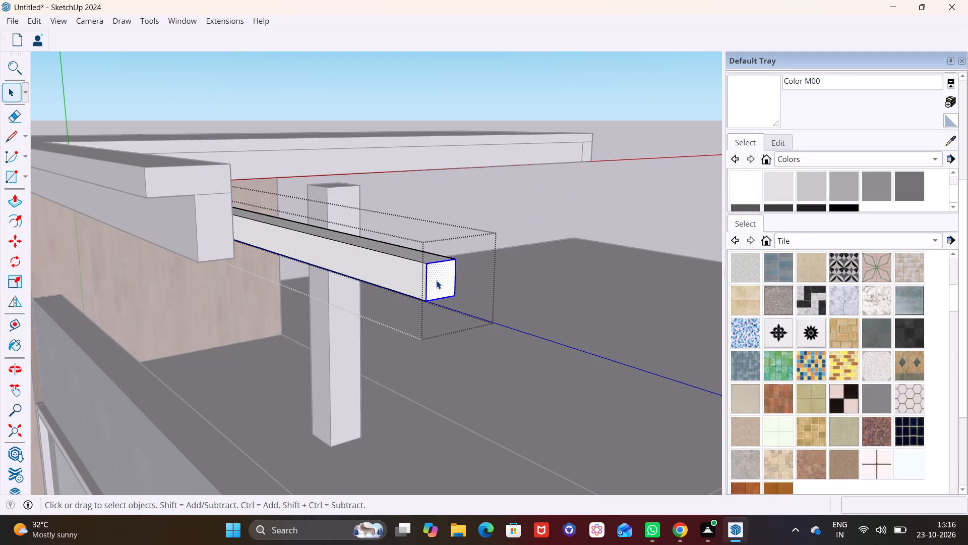
{"action": "left_click", "coordinate": [17, 198]}
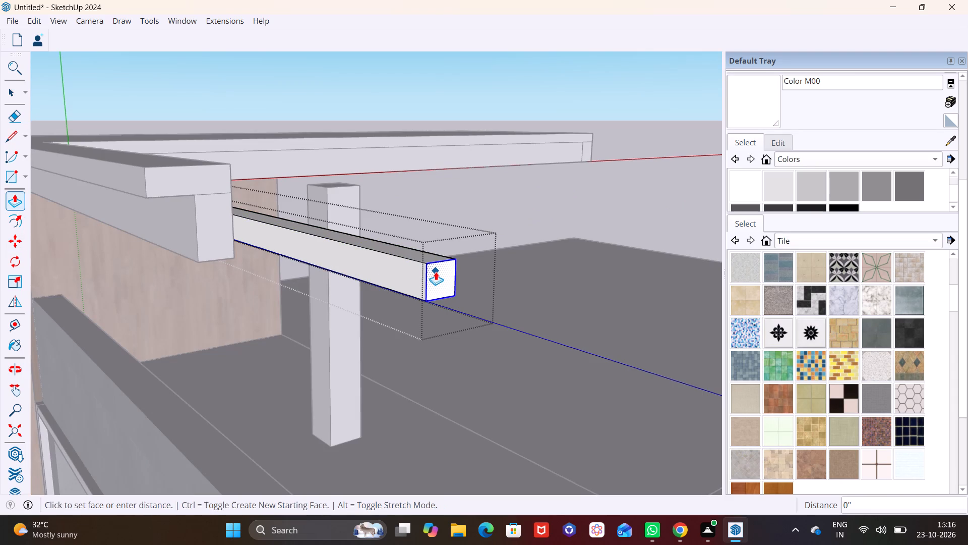
{"action": "left_click", "coordinate": [436, 271]}
{"action": "left_click", "coordinate": [231, 250]}
{"action": "scroll", "coordinate": [302, 272], "scroll_direction": "down", "scroll_amount": 2}
{"action": "middle_click_drag", "start_coordinate": [288, 291], "coordinate": [214, 387]}
{"action": "key", "text": "space"}
{"action": "left_click", "coordinate": [375, 327]}
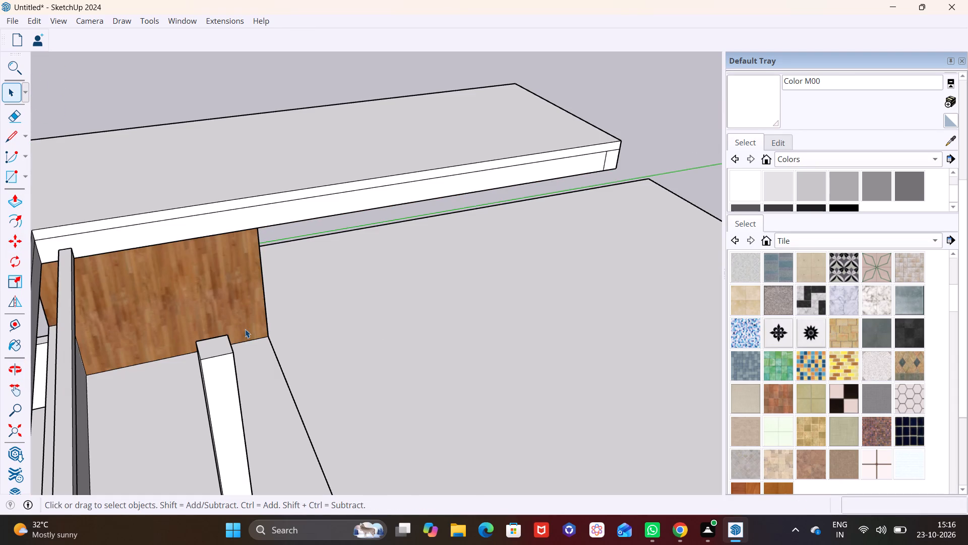
Copy the shortened pergola beam five times along the roof slab's inner edge, spacing the copies about 1' apart.
{"action": "middle_click_drag", "start_coordinate": [397, 344], "coordinate": [514, 353], "text": "shift"}
{"action": "left_click", "coordinate": [239, 328]}
{"action": "middle_click_drag", "start_coordinate": [330, 372], "coordinate": [256, 380]}
{"action": "scroll", "coordinate": [188, 309], "scroll_direction": "up", "scroll_amount": 3}
{"action": "key", "text": "m"}
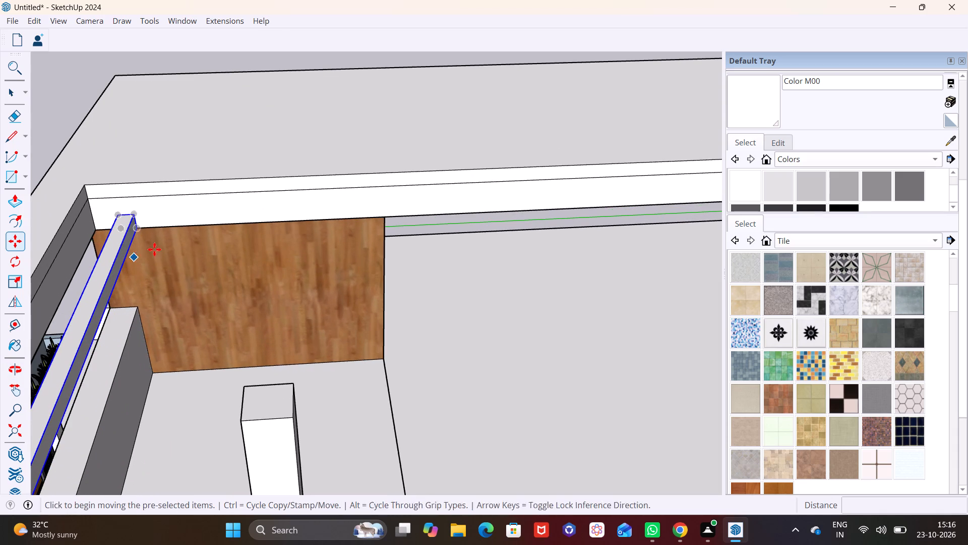
{"action": "left_click", "coordinate": [137, 229]}
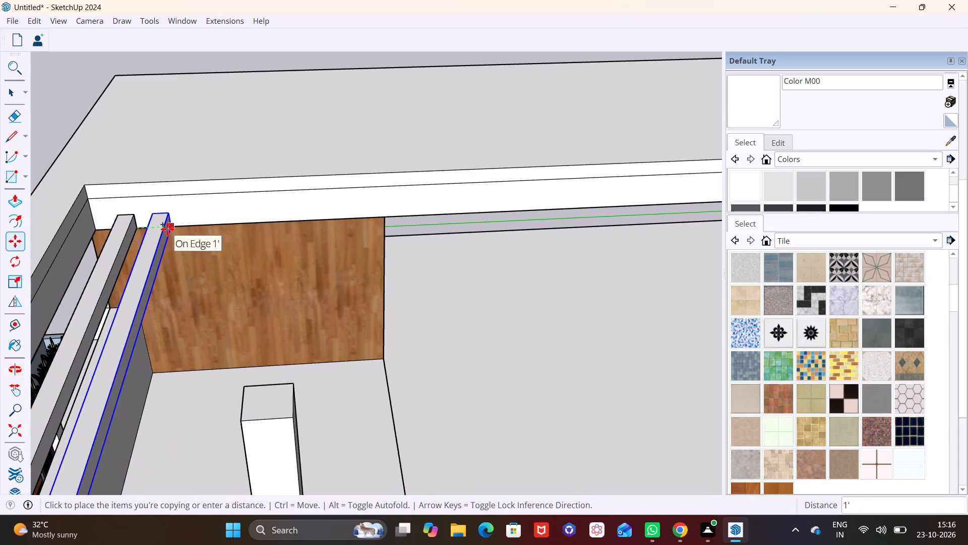
{"action": "left_click", "coordinate": [167, 229]}
{"action": "left_click", "coordinate": [175, 226]}
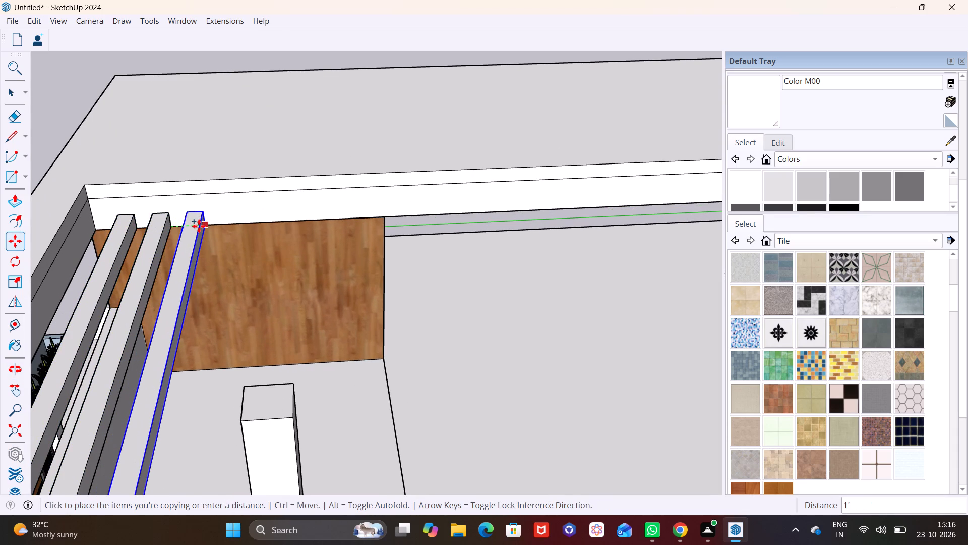
{"action": "left_click", "coordinate": [199, 226]}
{"action": "left_click", "coordinate": [210, 226]}
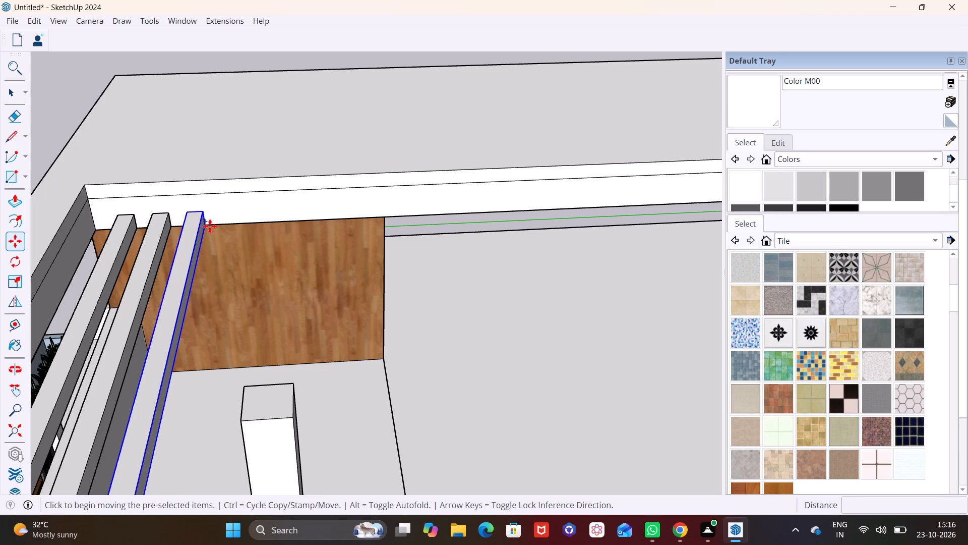
{"action": "left_click", "coordinate": [234, 227]}
{"action": "left_click", "coordinate": [241, 225]}
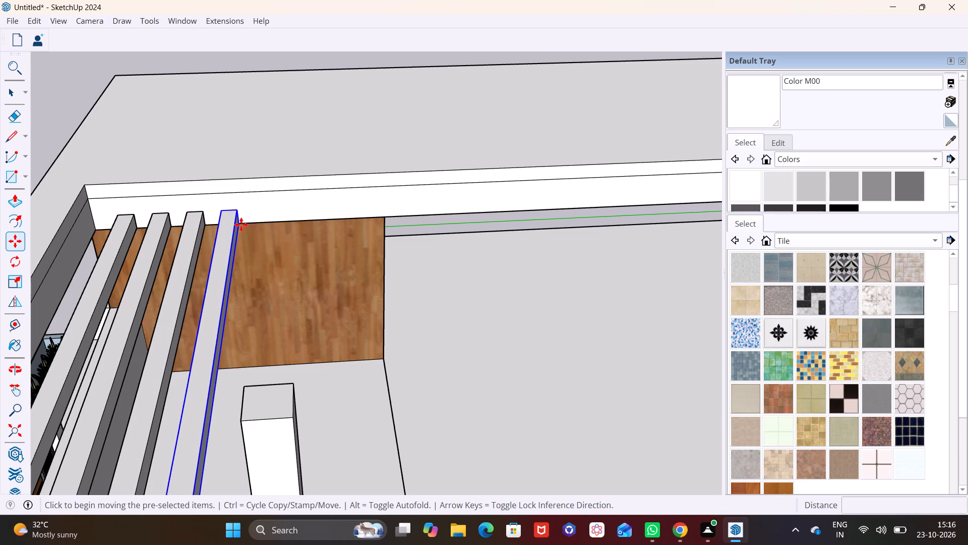
{"action": "left_click", "coordinate": [269, 225]}
{"action": "left_click", "coordinate": [275, 222]}
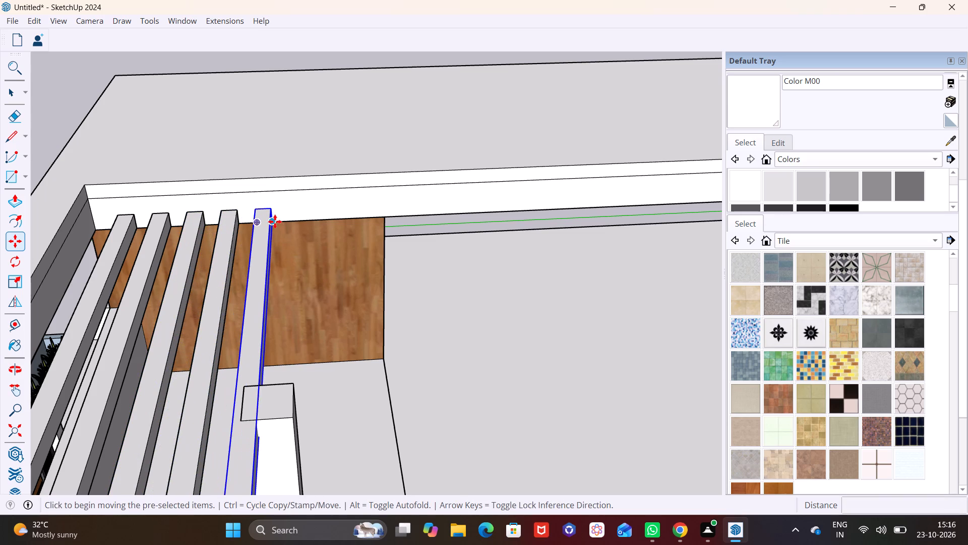
{"action": "left_click", "coordinate": [302, 222]}
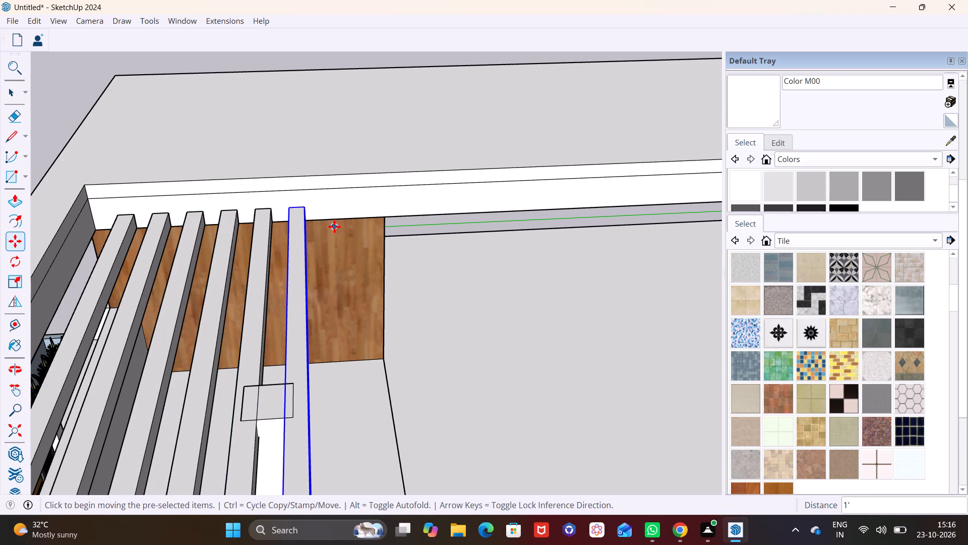
Add four more beam copies outward along the slab edge, three about 1' apart and the last 10" further.
{"action": "middle_click_drag", "start_coordinate": [334, 227], "coordinate": [214, 228]}
{"action": "left_click", "coordinate": [253, 204]}
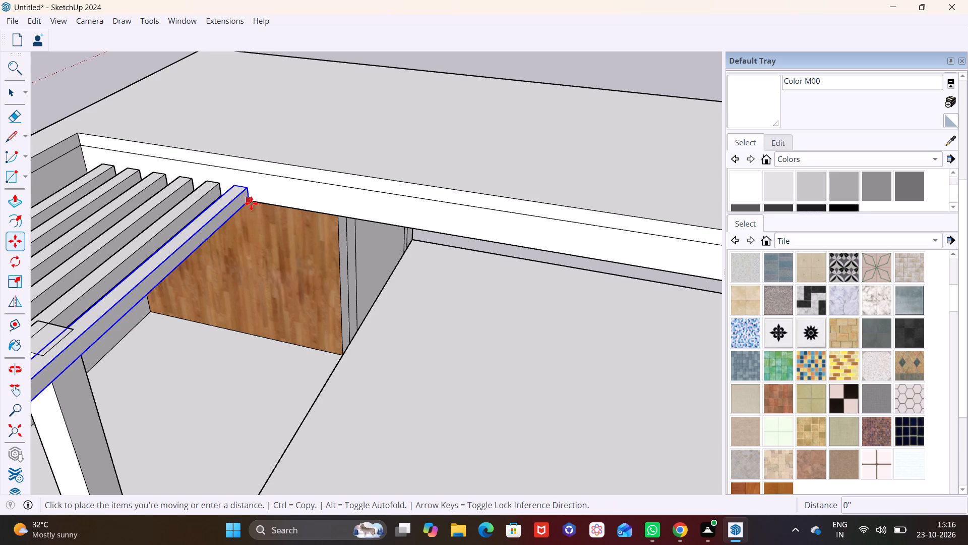
{"action": "left_click", "coordinate": [278, 206]}
{"action": "middle_click_drag", "start_coordinate": [331, 222], "coordinate": [473, 238]}
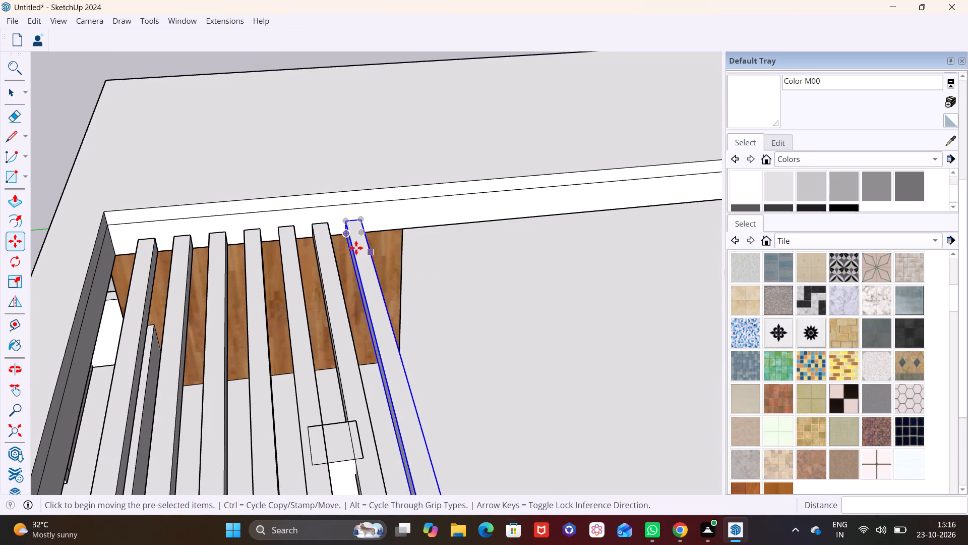
{"action": "middle_click_drag", "start_coordinate": [266, 236], "coordinate": [147, 209]}
{"action": "scroll", "coordinate": [270, 206], "scroll_direction": "up", "scroll_amount": 3}
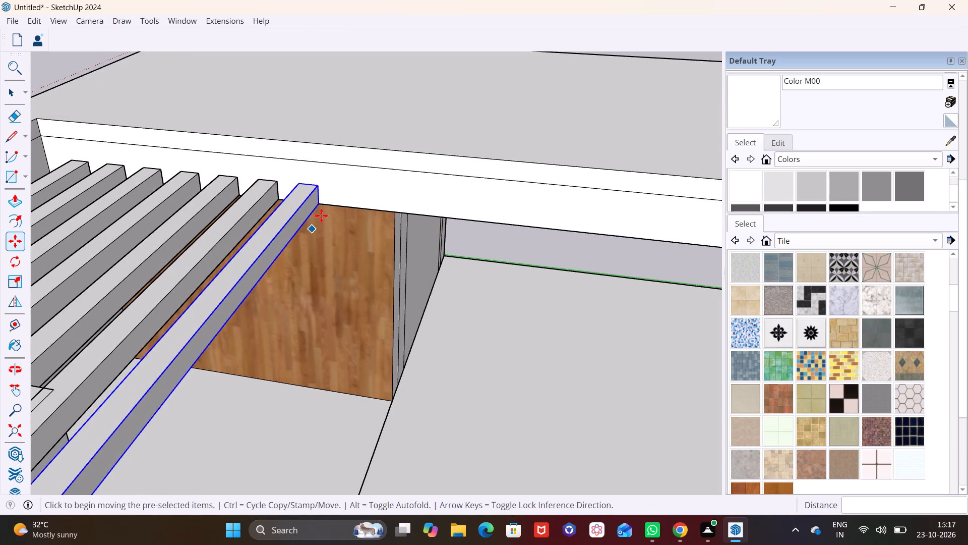
{"action": "left_click", "coordinate": [323, 203]}
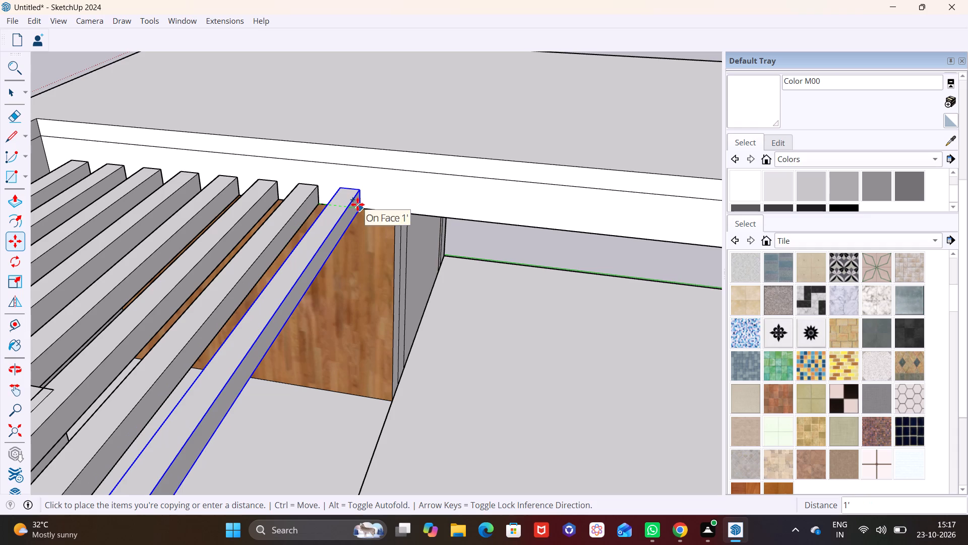
{"action": "left_click", "coordinate": [359, 206]}
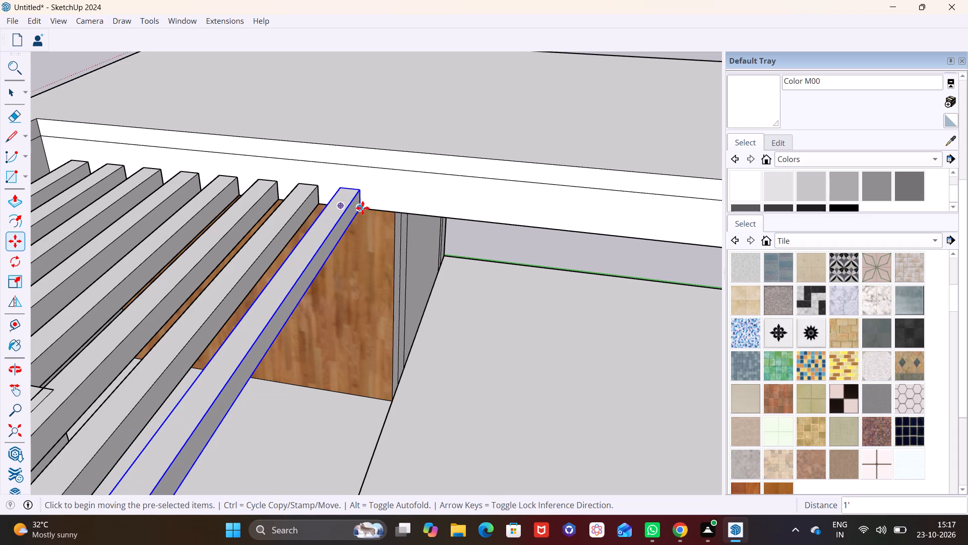
{"action": "left_click", "coordinate": [361, 208]}
{"action": "left_click", "coordinate": [398, 214]}
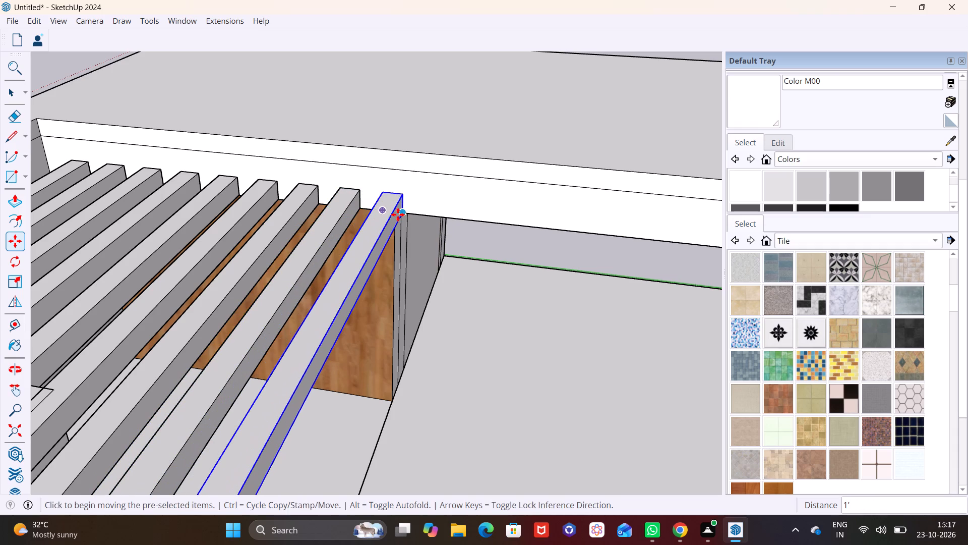
{"action": "left_click", "coordinate": [402, 213]}
{"action": "left_click", "coordinate": [439, 221]}
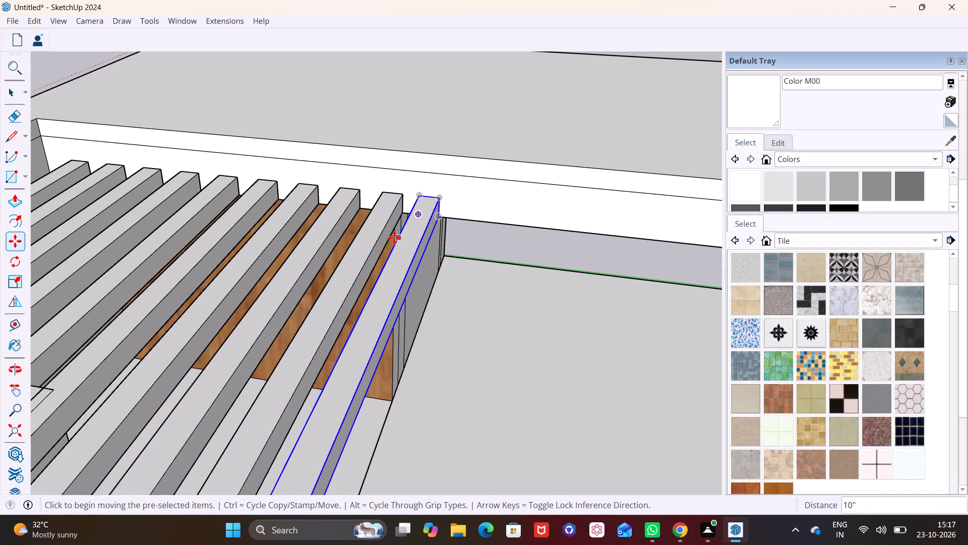
{"action": "scroll", "coordinate": [394, 238], "scroll_direction": "down", "scroll_amount": 10}
{"action": "middle_click_drag", "start_coordinate": [342, 318], "coordinate": [551, 314]}
{"action": "scroll", "coordinate": [489, 314], "scroll_direction": "down", "scroll_amount": 2}
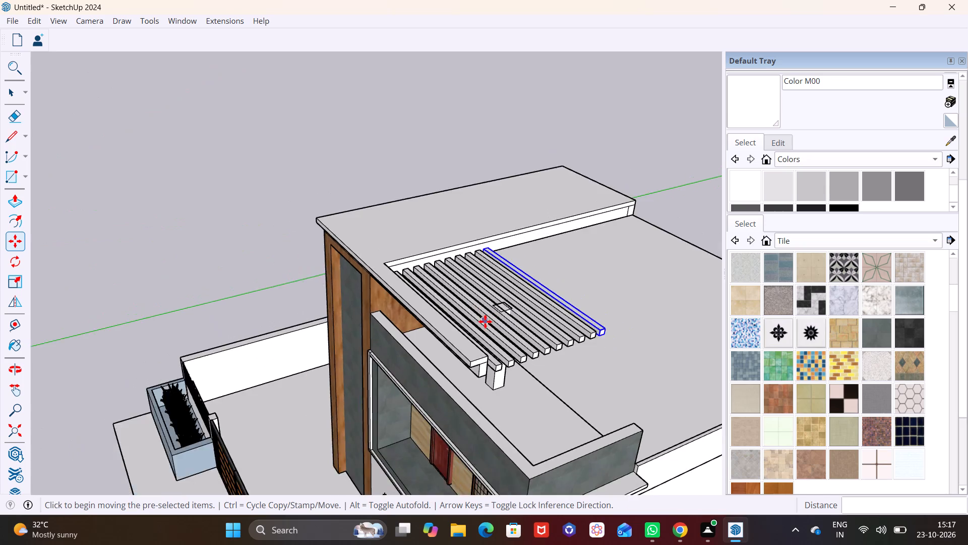
{"action": "scroll", "coordinate": [485, 321], "scroll_direction": "down", "scroll_amount": 3}
{"action": "middle_click_drag", "start_coordinate": [493, 330], "coordinate": [280, 356]}
{"action": "key", "text": "space"}
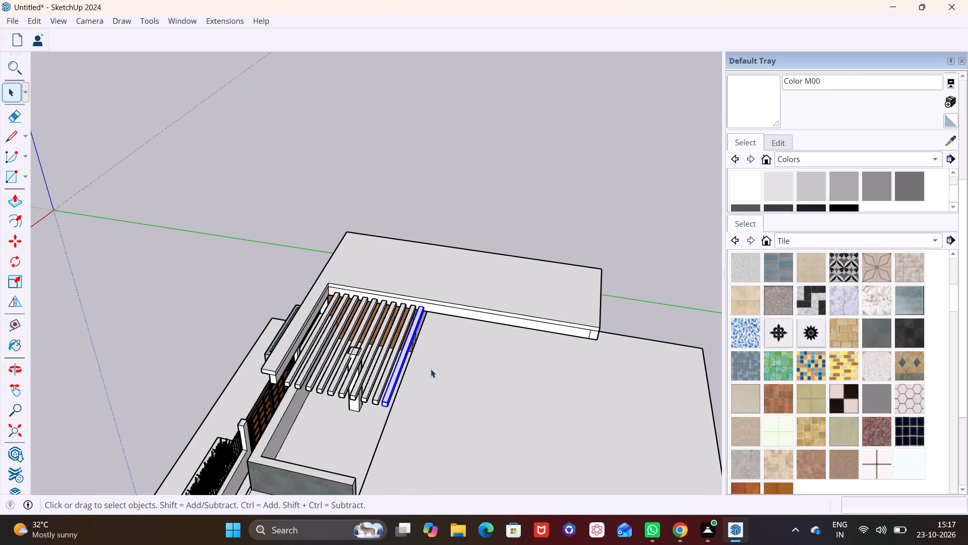
Copy the outermost pergola beam 1' further outward along the slab edge.
{"action": "left_click", "coordinate": [442, 374]}
{"action": "middle_click_drag", "start_coordinate": [438, 369], "coordinate": [382, 353]}
{"action": "scroll", "coordinate": [382, 309], "scroll_direction": "up", "scroll_amount": 7}
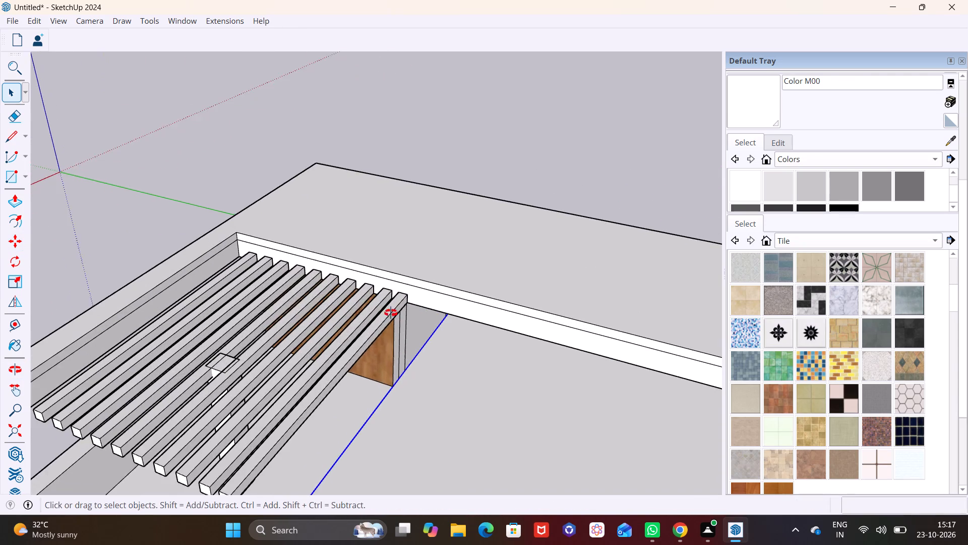
{"action": "middle_click", "coordinate": [391, 313]}
{"action": "middle_click_drag", "start_coordinate": [388, 313], "coordinate": [315, 245], "text": "shift"}
{"action": "middle_click_drag", "start_coordinate": [340, 258], "coordinate": [358, 300]}
{"action": "scroll", "coordinate": [334, 265], "scroll_direction": "up", "scroll_amount": 5}
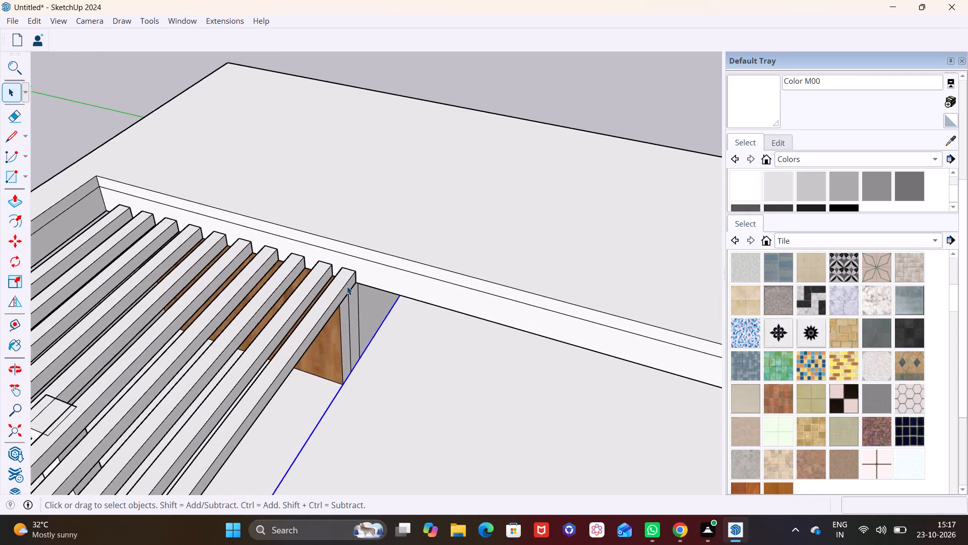
{"action": "scroll", "coordinate": [347, 286], "scroll_direction": "up", "scroll_amount": 1}
{"action": "middle_click_drag", "start_coordinate": [346, 286], "coordinate": [311, 264], "text": "shift"}
{"action": "left_click", "coordinate": [312, 265]}
{"action": "key", "text": "m"}
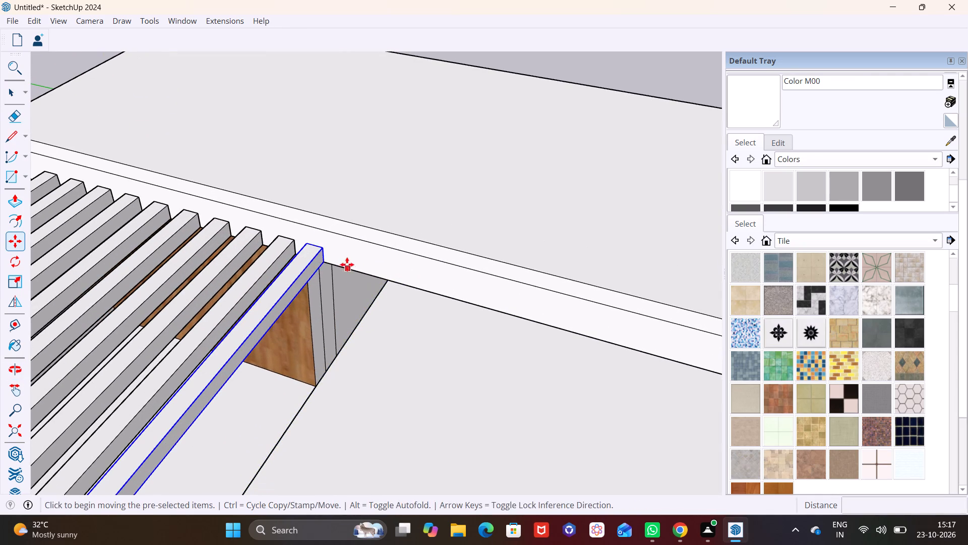
{"action": "left_click", "coordinate": [324, 259]}
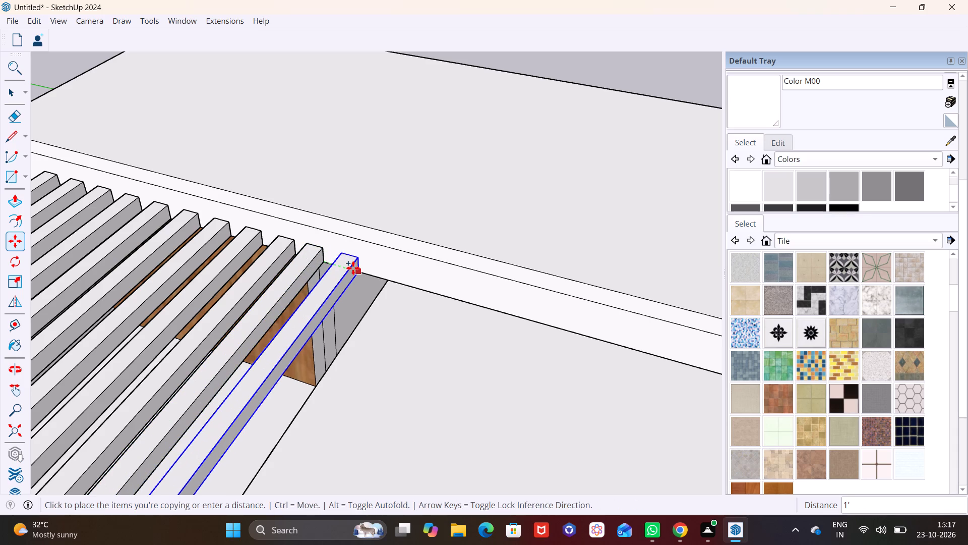
{"action": "left_click", "coordinate": [353, 267]}
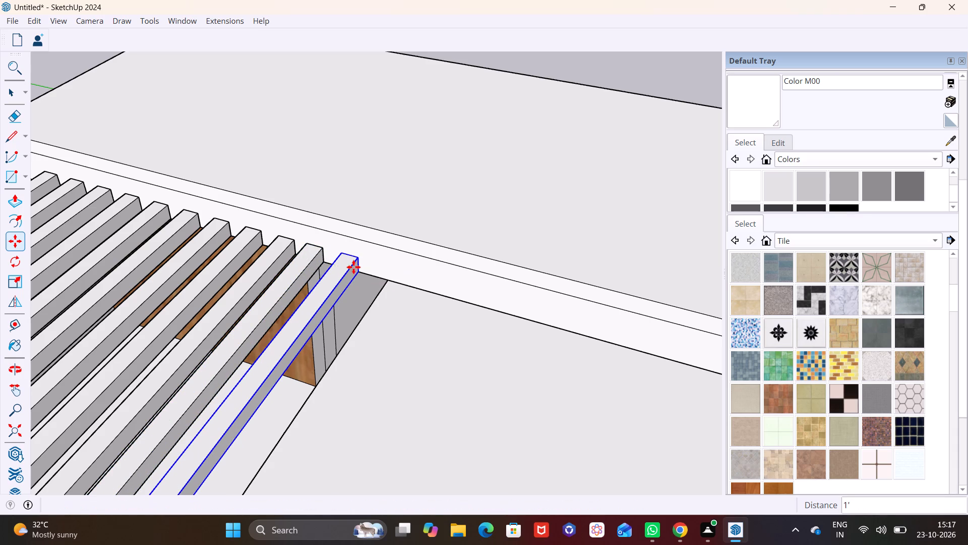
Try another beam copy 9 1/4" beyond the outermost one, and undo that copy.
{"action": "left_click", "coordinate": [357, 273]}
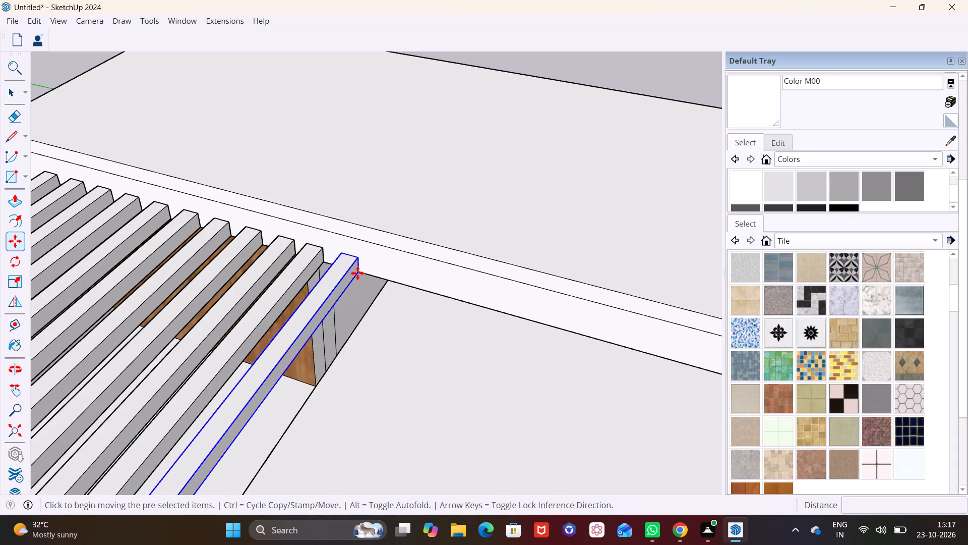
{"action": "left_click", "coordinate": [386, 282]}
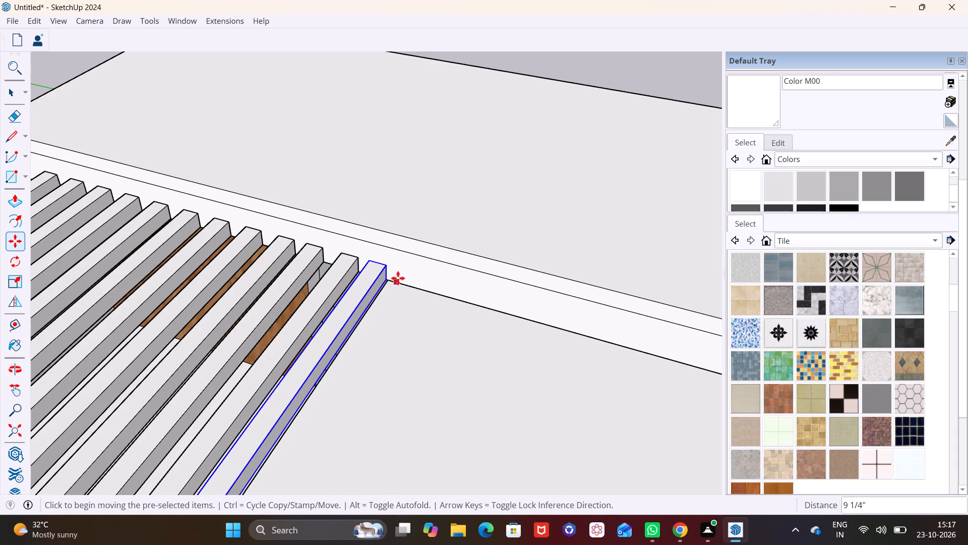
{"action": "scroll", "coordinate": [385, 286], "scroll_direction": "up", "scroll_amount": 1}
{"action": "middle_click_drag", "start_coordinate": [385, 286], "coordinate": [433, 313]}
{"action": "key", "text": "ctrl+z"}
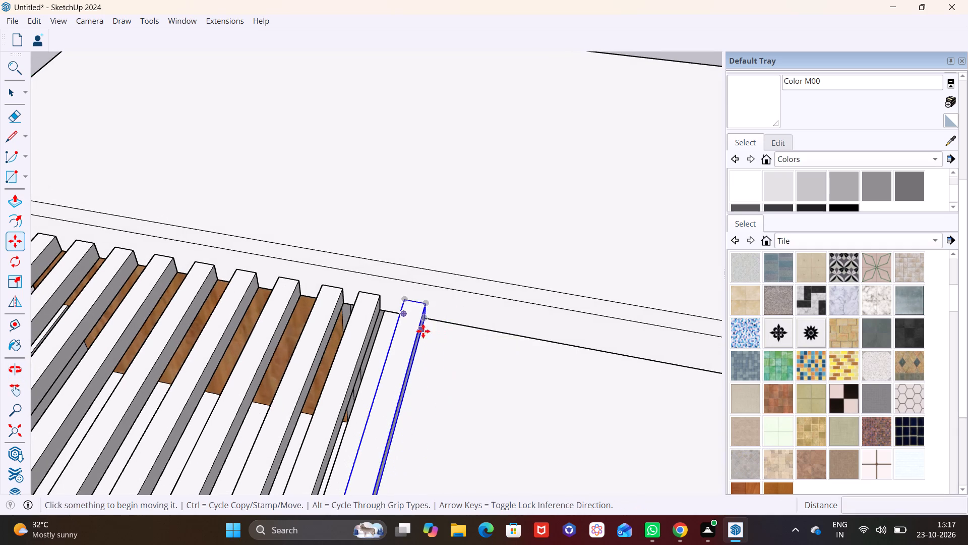
Copy the outermost beam outward three times along the slab edge, the first 1' away and the second about 10" further.
{"action": "key", "text": "space"}
{"action": "left_click", "coordinate": [398, 334]}
{"action": "middle_click_drag", "start_coordinate": [411, 346], "coordinate": [345, 327]}
{"action": "key", "text": "m"}
{"action": "left_click", "coordinate": [372, 308]}
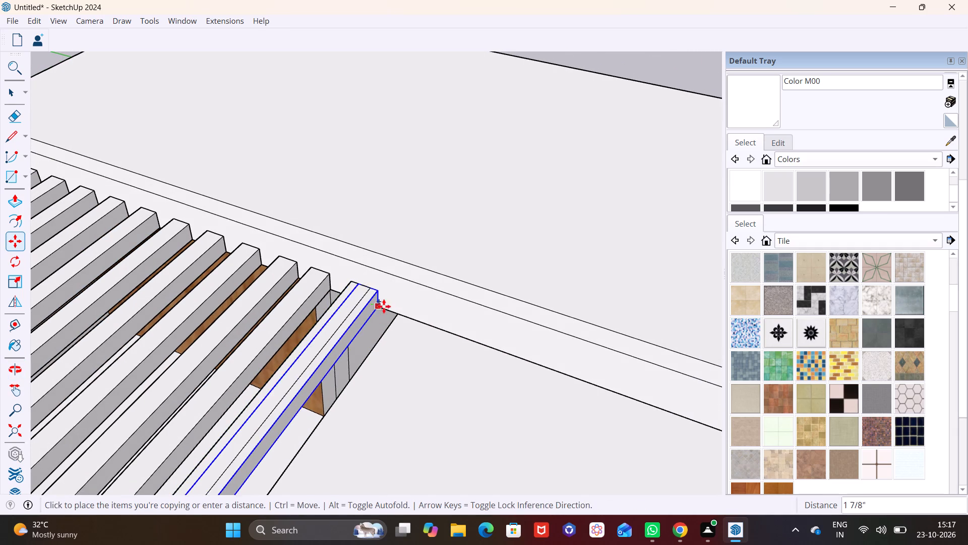
{"action": "left_click", "coordinate": [410, 315]}
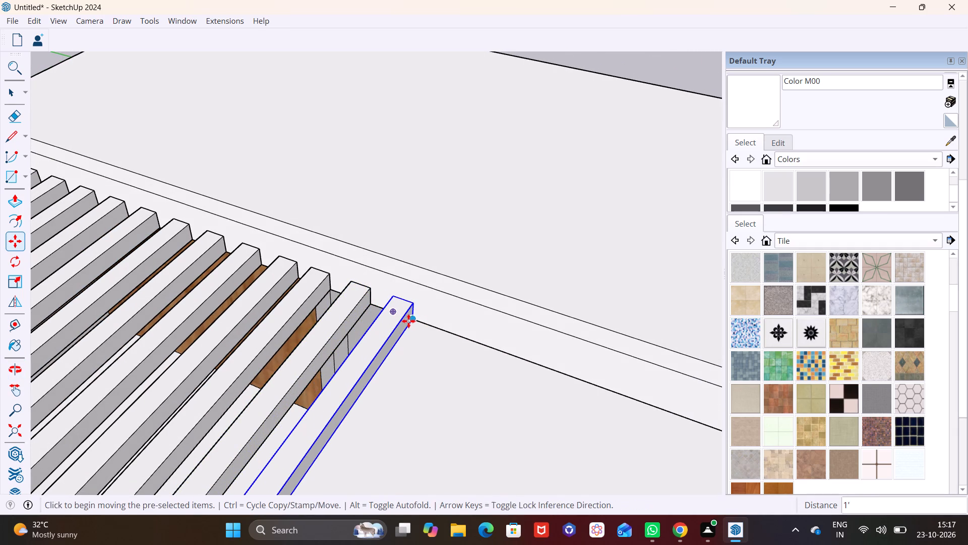
{"action": "left_click", "coordinate": [412, 320]}
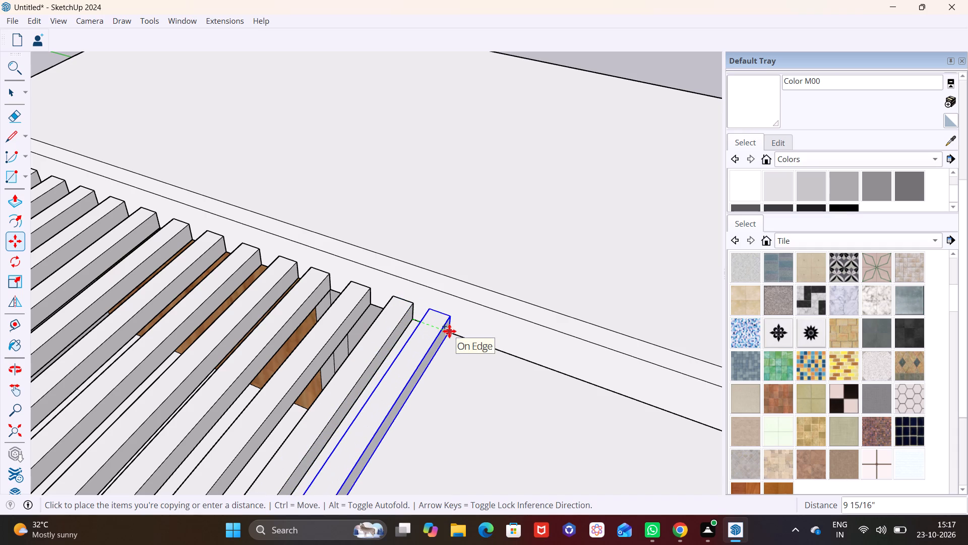
{"action": "left_click", "coordinate": [449, 331]}
{"action": "left_click", "coordinate": [451, 332]}
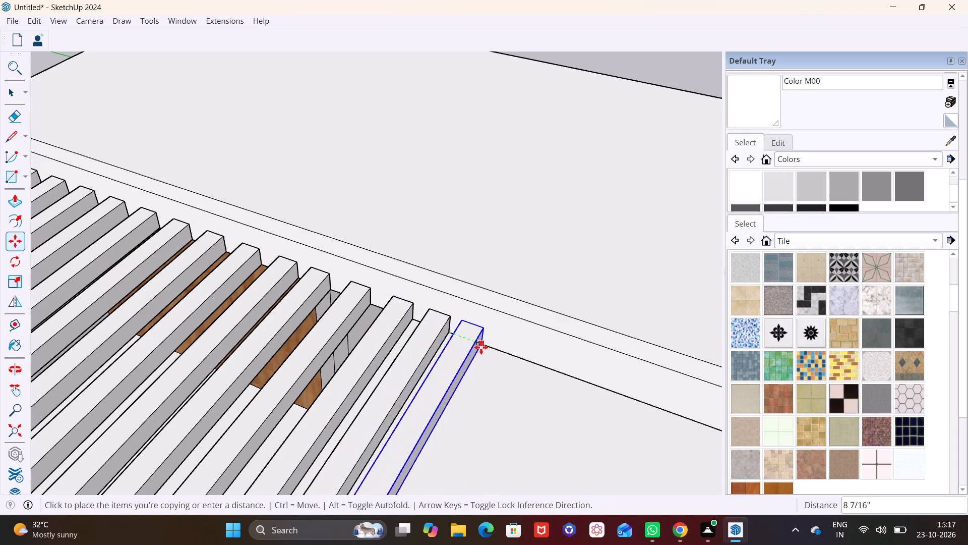
{"action": "left_click", "coordinate": [488, 350]}
Copy the outermost pergola beam outward three times along the slab edge, at successive spacings of about 1' 3/4", 10 11/16" and 9 3/16".
{"action": "scroll", "coordinate": [447, 339], "scroll_direction": "down", "scroll_amount": 5}
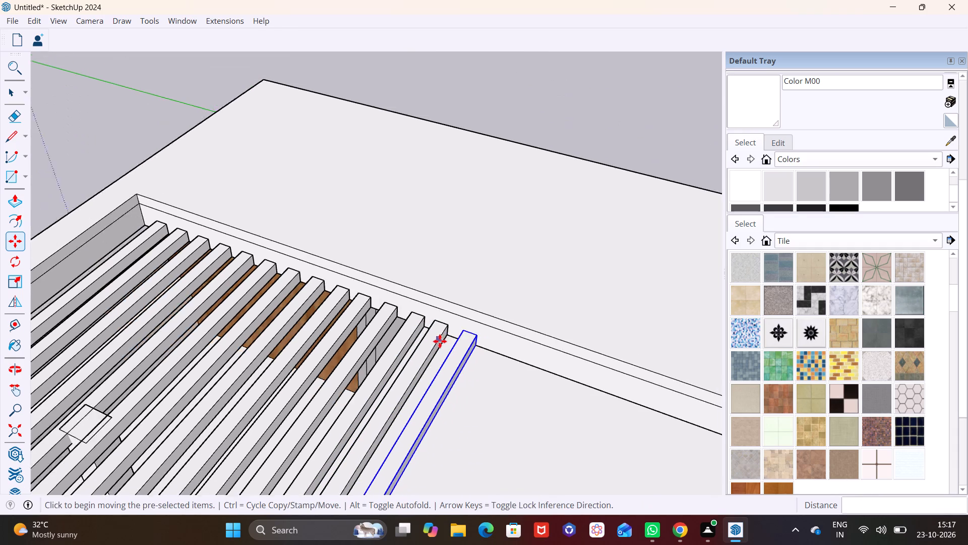
{"action": "scroll", "coordinate": [440, 341], "scroll_direction": "down", "scroll_amount": 1}
{"action": "middle_click_drag", "start_coordinate": [462, 343], "coordinate": [396, 271], "text": "shift"}
{"action": "left_click", "coordinate": [407, 278]}
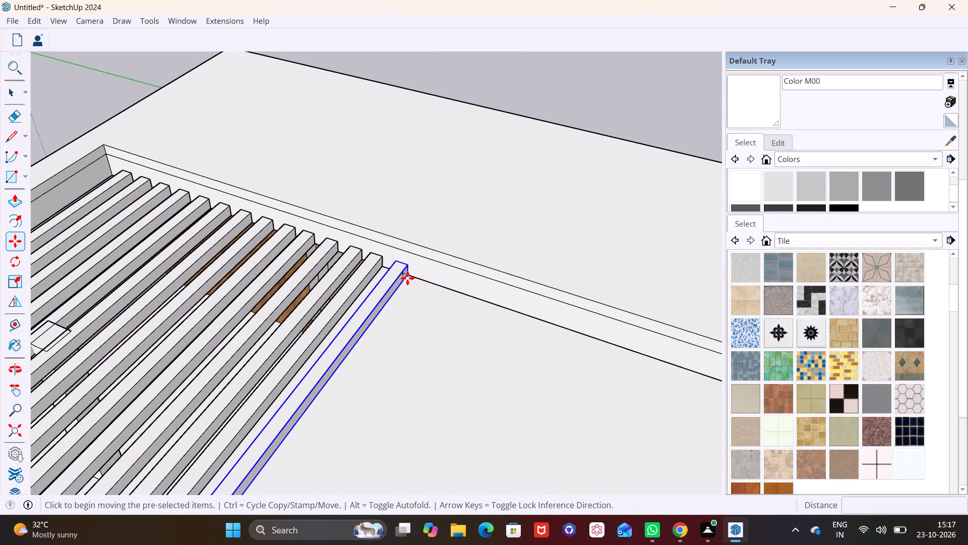
{"action": "scroll", "coordinate": [427, 287], "scroll_direction": "up", "scroll_amount": 4}
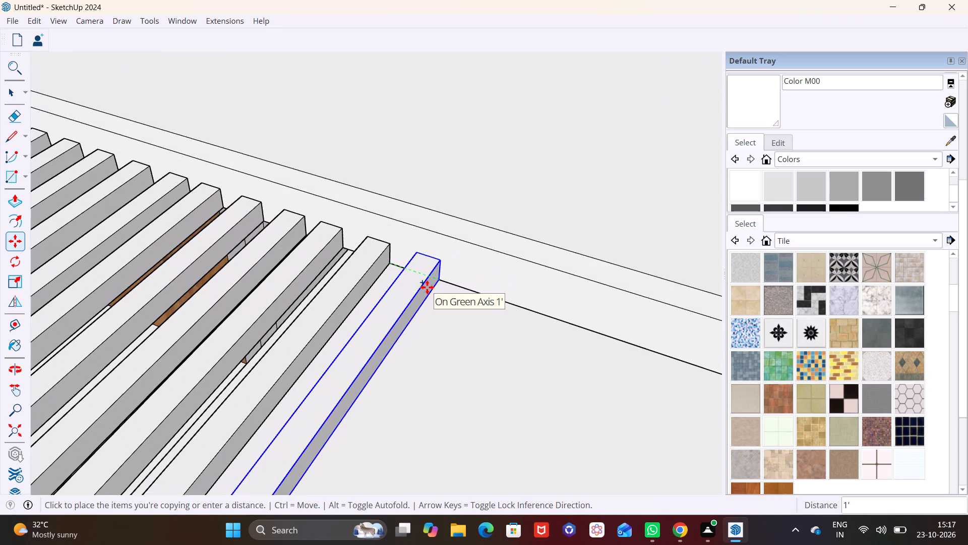
{"action": "left_click", "coordinate": [439, 289]}
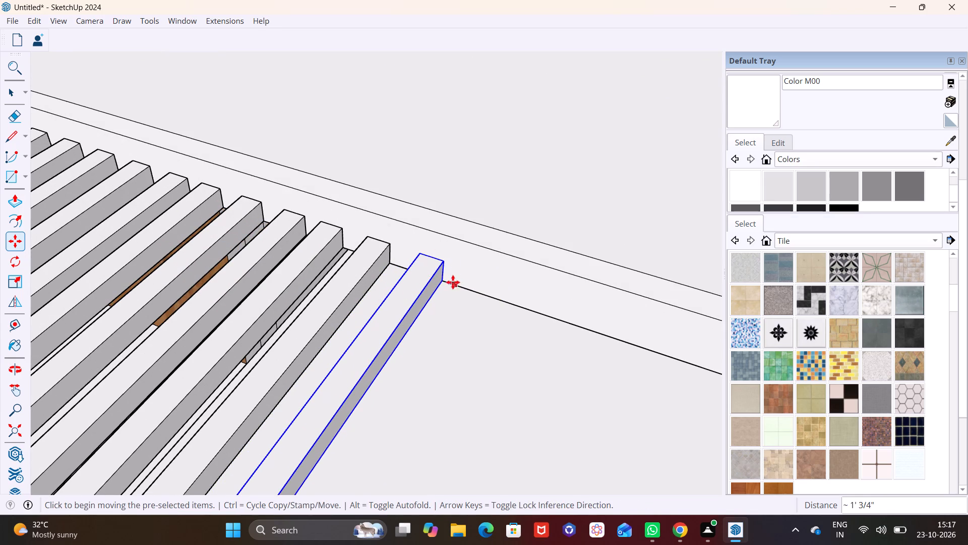
{"action": "left_click", "coordinate": [445, 282]}
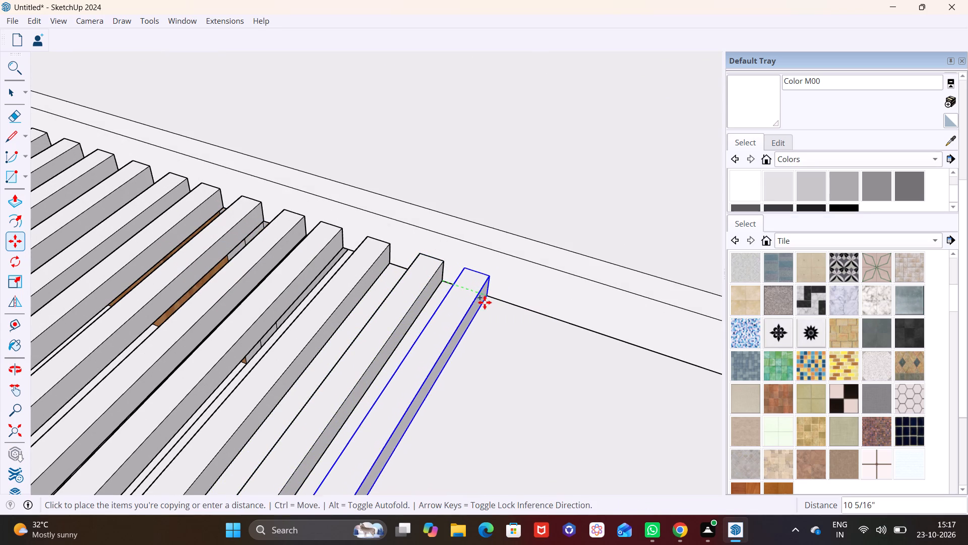
{"action": "left_click", "coordinate": [487, 301]}
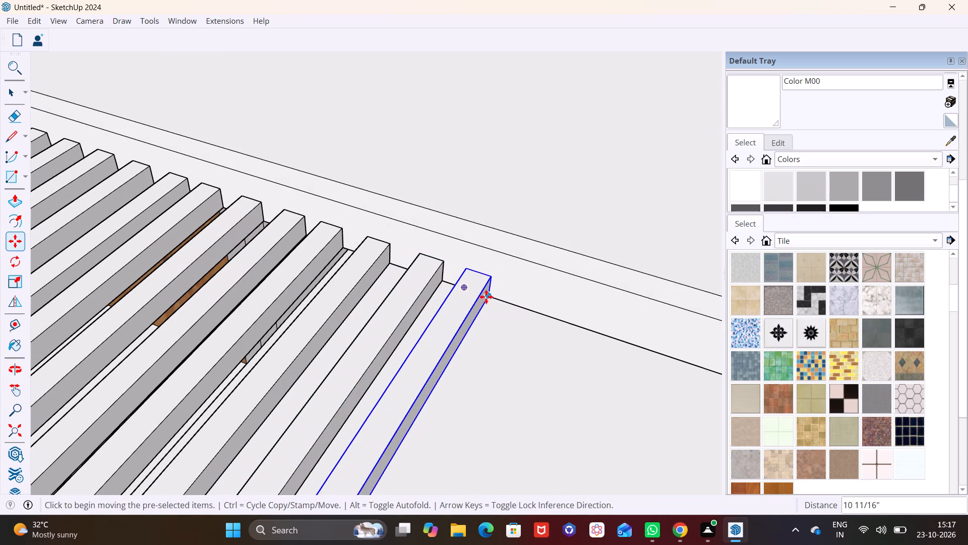
{"action": "left_click", "coordinate": [486, 297]}
{"action": "left_click", "coordinate": [530, 310]}
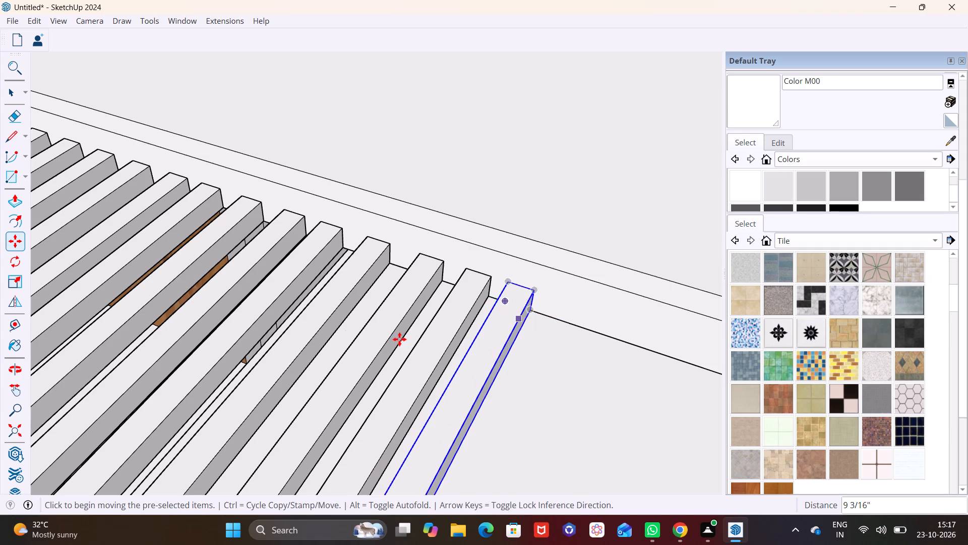
Copy the outermost pergola beam about 10 1/8" further outward along the slab edge.
{"action": "scroll", "coordinate": [349, 332], "scroll_direction": "down", "scroll_amount": 2}
{"action": "middle_click_drag", "start_coordinate": [387, 360], "coordinate": [252, 238], "text": "shift"}
{"action": "scroll", "coordinate": [348, 260], "scroll_direction": "down", "scroll_amount": 8}
{"action": "middle_click_drag", "start_coordinate": [351, 302], "coordinate": [331, 302]}
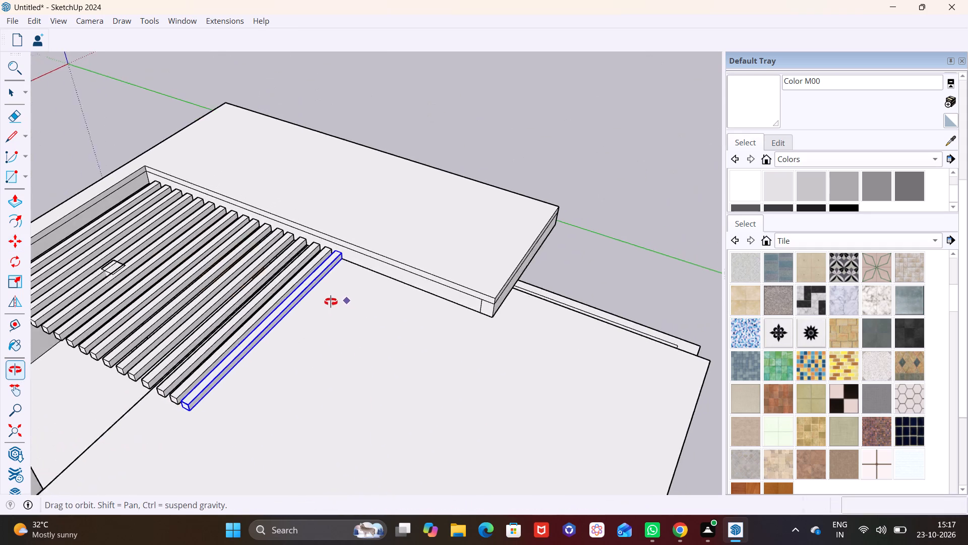
{"action": "middle_click_drag", "start_coordinate": [331, 302], "coordinate": [254, 297]}
{"action": "scroll", "coordinate": [255, 300], "scroll_direction": "up", "scroll_amount": 1}
{"action": "scroll", "coordinate": [408, 281], "scroll_direction": "up", "scroll_amount": 6}
{"action": "scroll", "coordinate": [325, 256], "scroll_direction": "down", "scroll_amount": 3}
{"action": "middle_click_drag", "start_coordinate": [262, 249], "coordinate": [320, 278]}
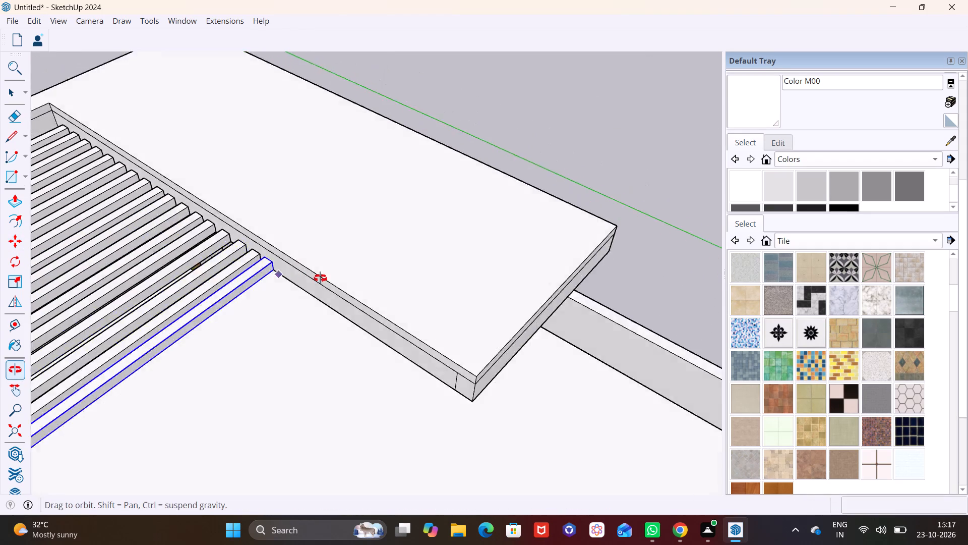
{"action": "middle_click_drag", "start_coordinate": [320, 278], "coordinate": [349, 293]}
{"action": "scroll", "coordinate": [346, 291], "scroll_direction": "up", "scroll_amount": 6}
{"action": "middle_click_drag", "start_coordinate": [345, 316], "coordinate": [324, 272], "text": "shift"}
{"action": "scroll", "coordinate": [331, 280], "scroll_direction": "up", "scroll_amount": 5}
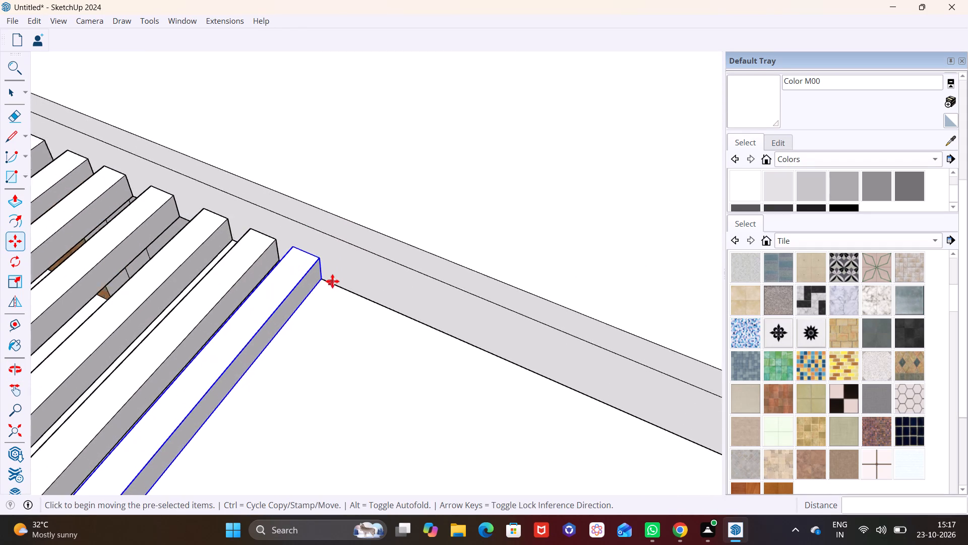
{"action": "middle_click_drag", "start_coordinate": [332, 281], "coordinate": [340, 251], "text": "shift"}
{"action": "left_click", "coordinate": [332, 253]}
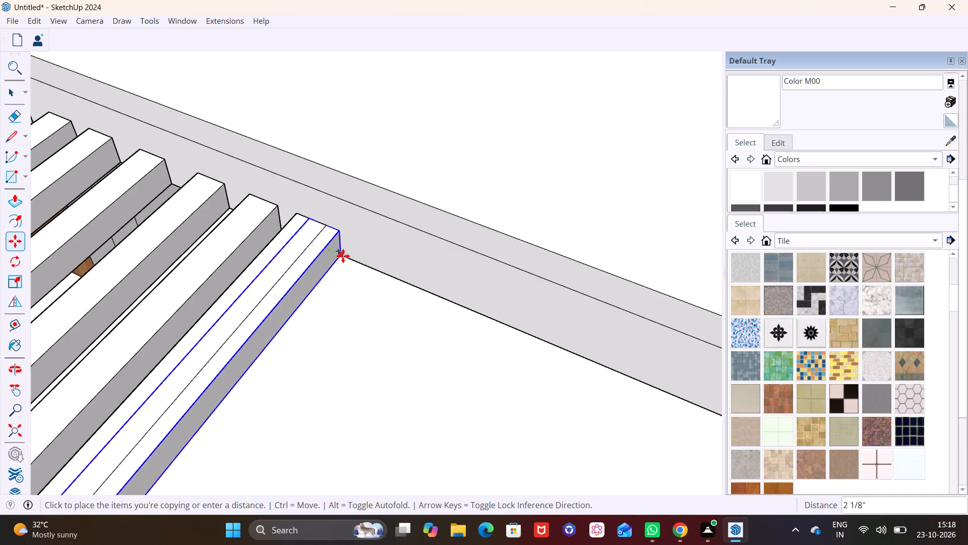
{"action": "left_click", "coordinate": [383, 274]}
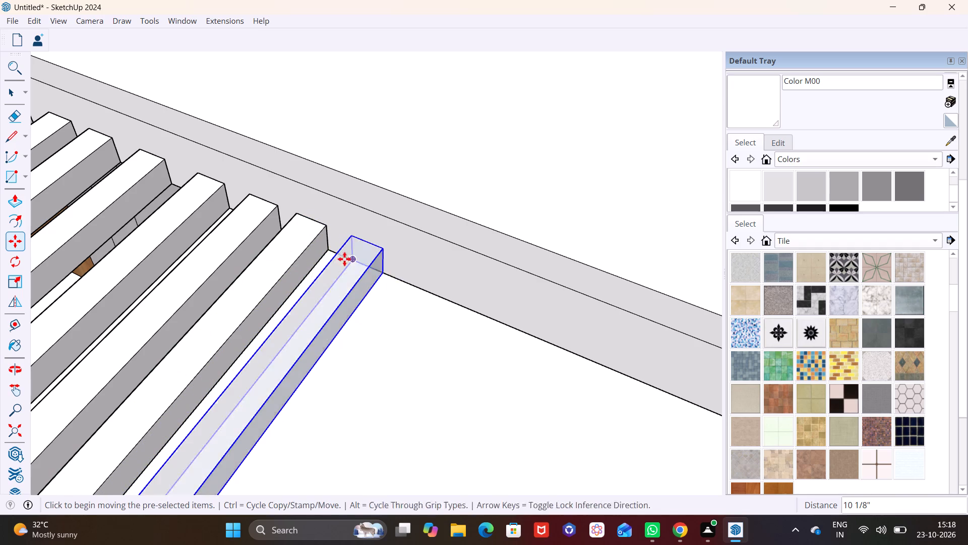
Add two more beam copies outward along the slab edge, the first about 9 13/16" beyond the outermost beam.
{"action": "left_click", "coordinate": [384, 275]}
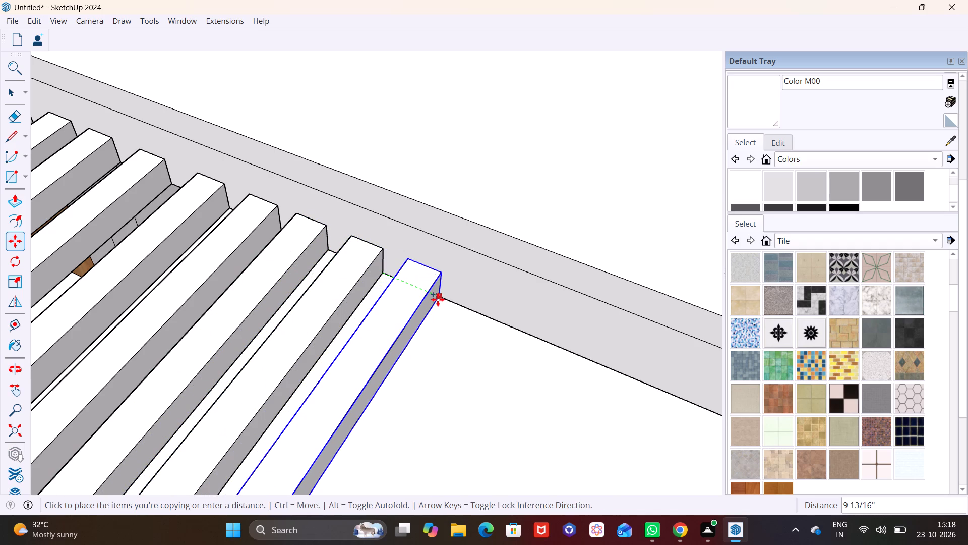
{"action": "left_click", "coordinate": [438, 299]}
{"action": "left_click", "coordinate": [440, 298], "text": "ctrl"}
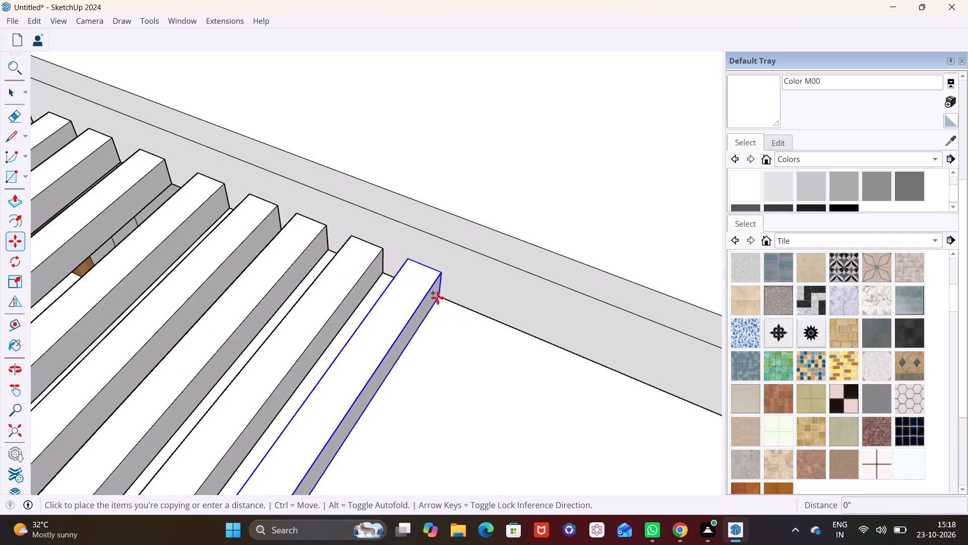
{"action": "left_click", "coordinate": [438, 298]}
{"action": "left_click", "coordinate": [443, 299]}
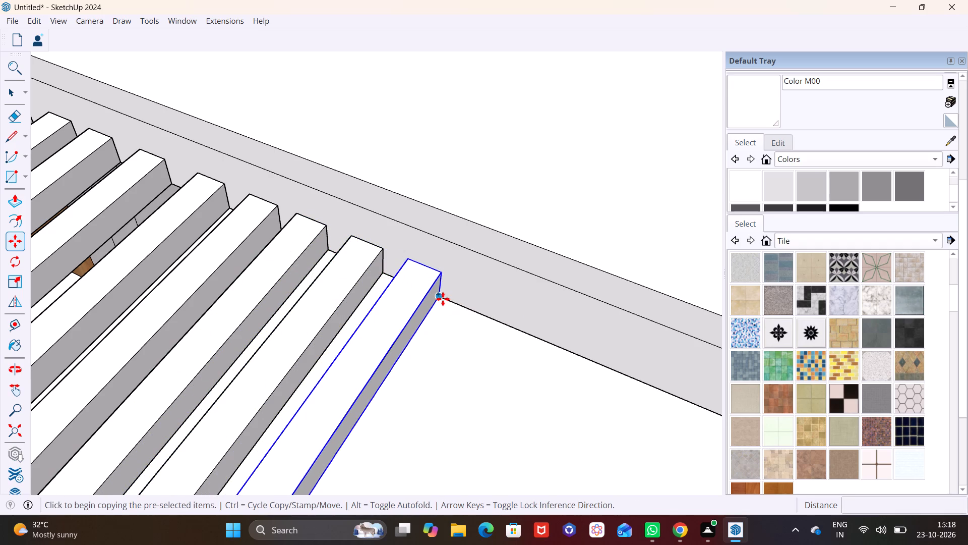
{"action": "left_click", "coordinate": [498, 319]}
Copy the outermost beam outward twice along the slab edge, about 9 3/16" and then 9 13/16" further.
{"action": "scroll", "coordinate": [473, 334], "scroll_direction": "down", "scroll_amount": 2}
{"action": "middle_click_drag", "start_coordinate": [487, 334], "coordinate": [441, 313], "text": "shift"}
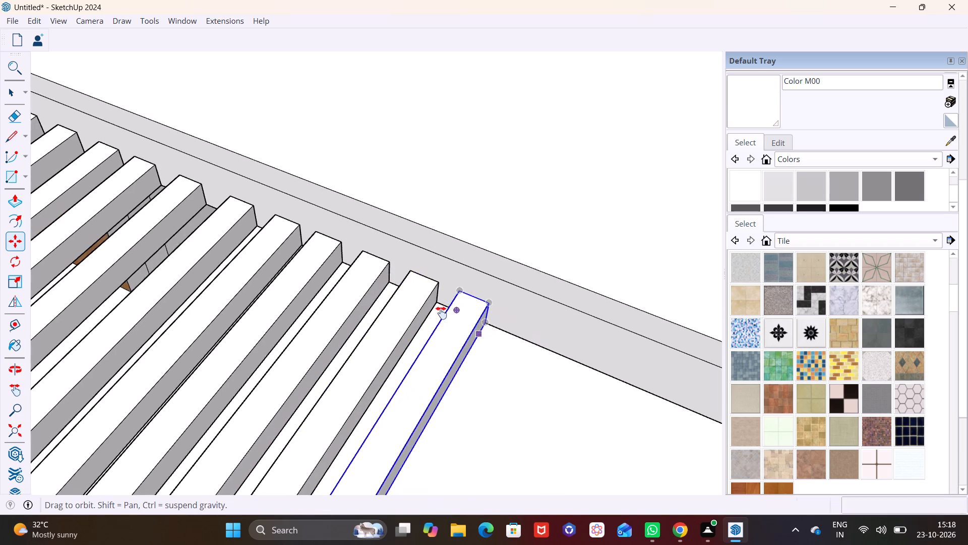
{"action": "middle_click_drag", "start_coordinate": [441, 313], "coordinate": [311, 246], "text": "shift"}
{"action": "left_click", "coordinate": [323, 234]}
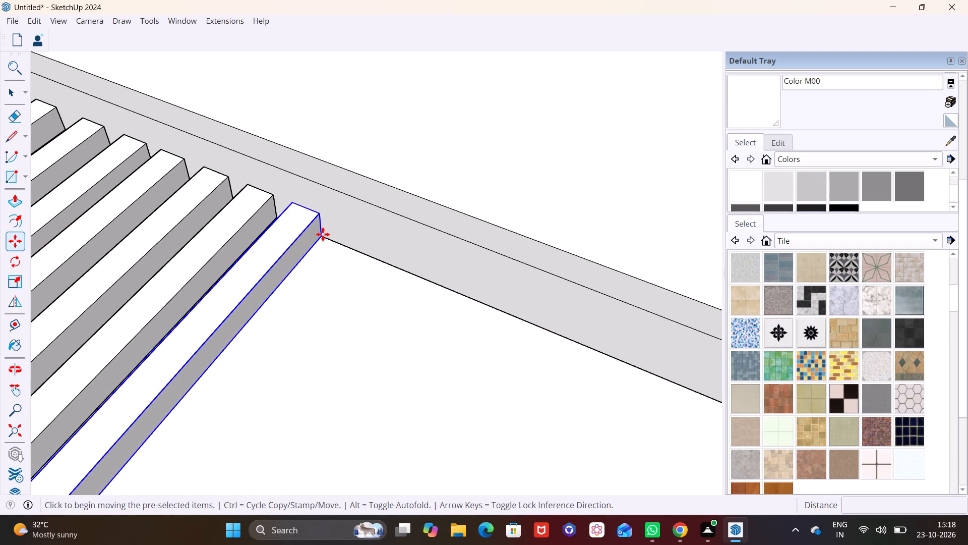
{"action": "left_click", "coordinate": [368, 252]}
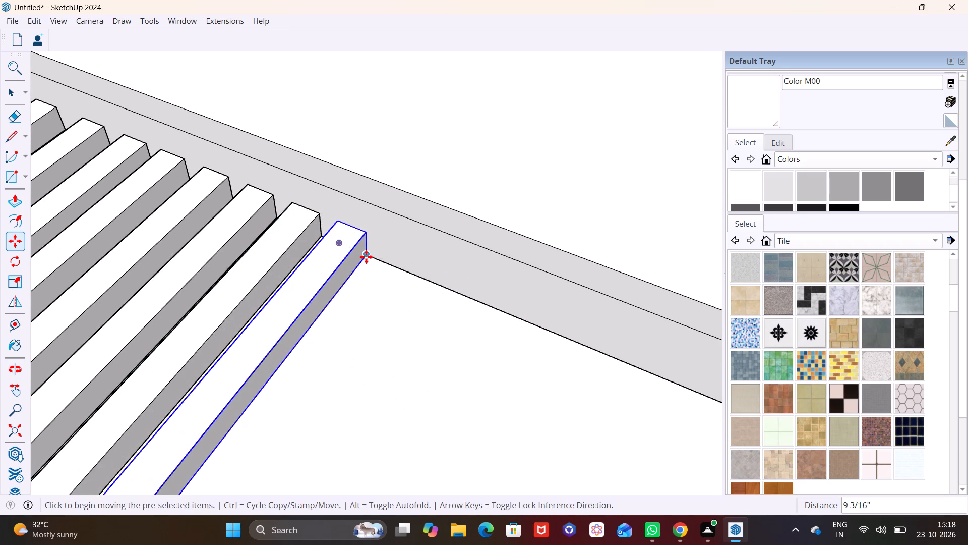
{"action": "left_click", "coordinate": [366, 257]}
{"action": "left_click", "coordinate": [414, 282]}
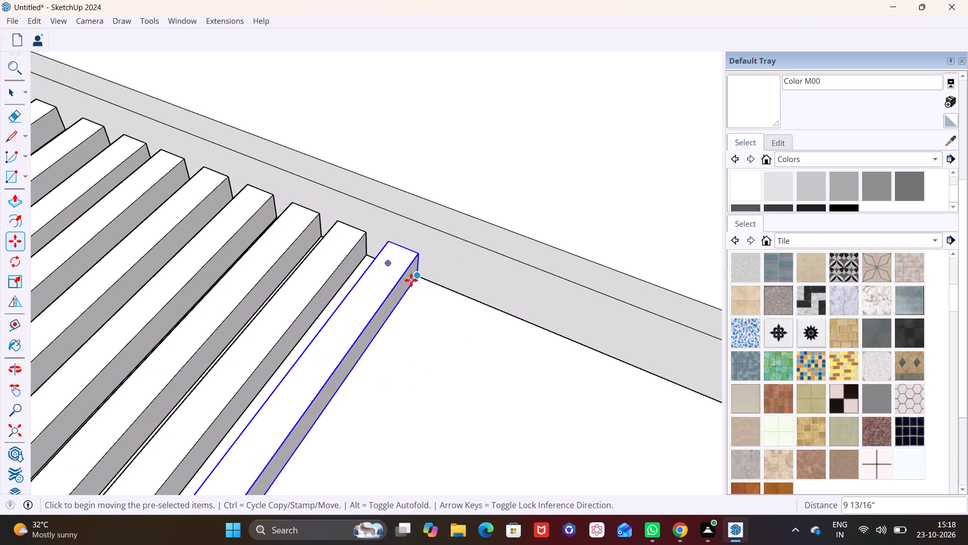
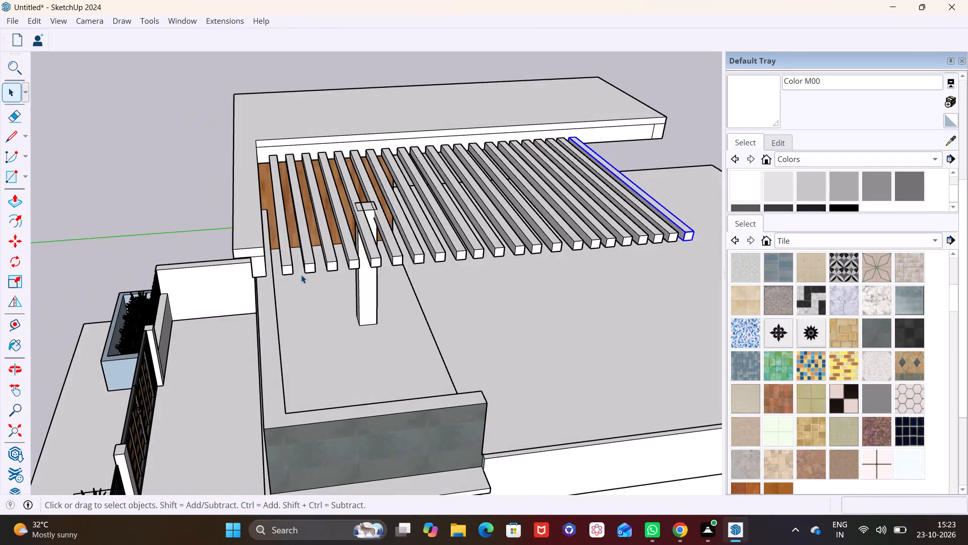
Open the pergola beam nearest the slab's side arm and push its outer end face back about 11 3/16".
{"action": "scroll", "coordinate": [301, 275], "scroll_direction": "up", "scroll_amount": 4}
{"action": "middle_click_drag", "start_coordinate": [360, 288], "coordinate": [246, 330]}
{"action": "scroll", "coordinate": [249, 322], "scroll_direction": "down", "scroll_amount": 6}
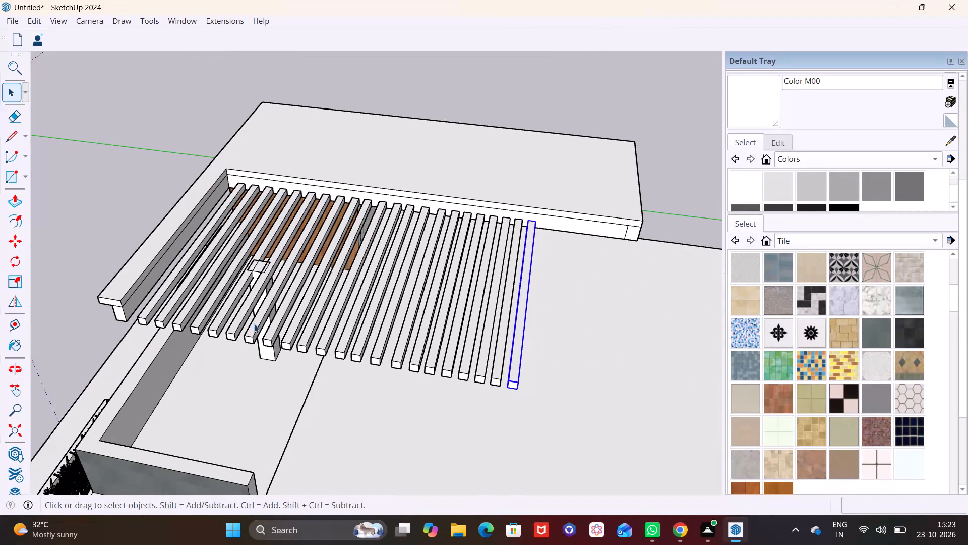
{"action": "middle_click_drag", "start_coordinate": [255, 324], "coordinate": [399, 290]}
{"action": "scroll", "coordinate": [359, 300], "scroll_direction": "up", "scroll_amount": 6}
{"action": "middle_click_drag", "start_coordinate": [317, 330], "coordinate": [243, 374]}
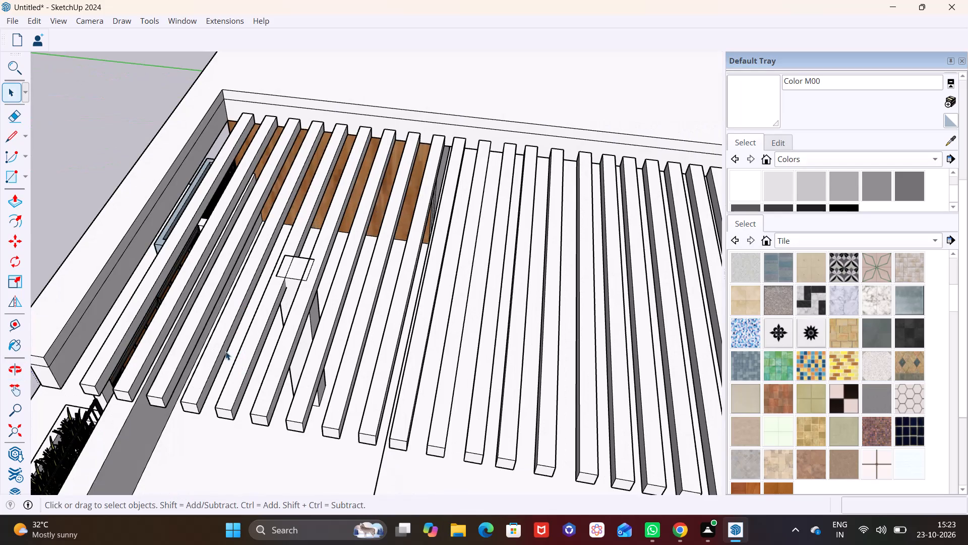
{"action": "middle_click_drag", "start_coordinate": [225, 345], "coordinate": [337, 306]}
{"action": "scroll", "coordinate": [239, 334], "scroll_direction": "up", "scroll_amount": 6}
{"action": "left_click", "coordinate": [177, 368]}
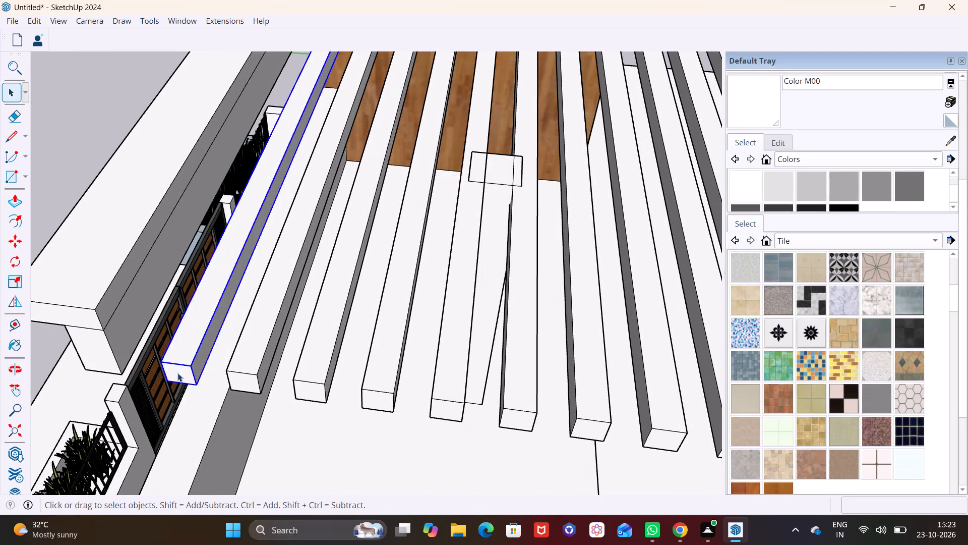
{"action": "double_click", "coordinate": [177, 373]}
{"action": "left_click", "coordinate": [177, 373]}
{"action": "left_click", "coordinate": [177, 373]}
{"action": "left_click", "coordinate": [177, 371]}
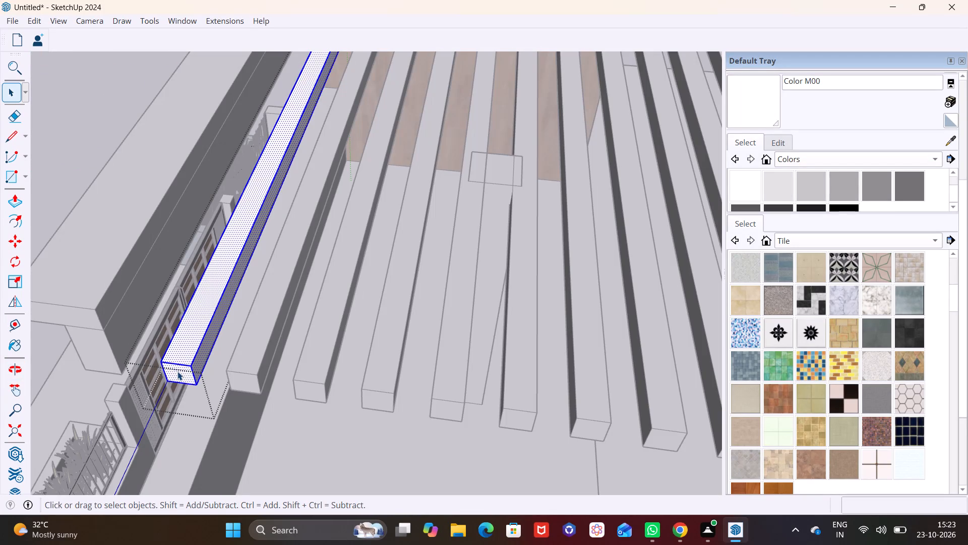
{"action": "left_click", "coordinate": [177, 371]}
{"action": "left_click", "coordinate": [15, 200]}
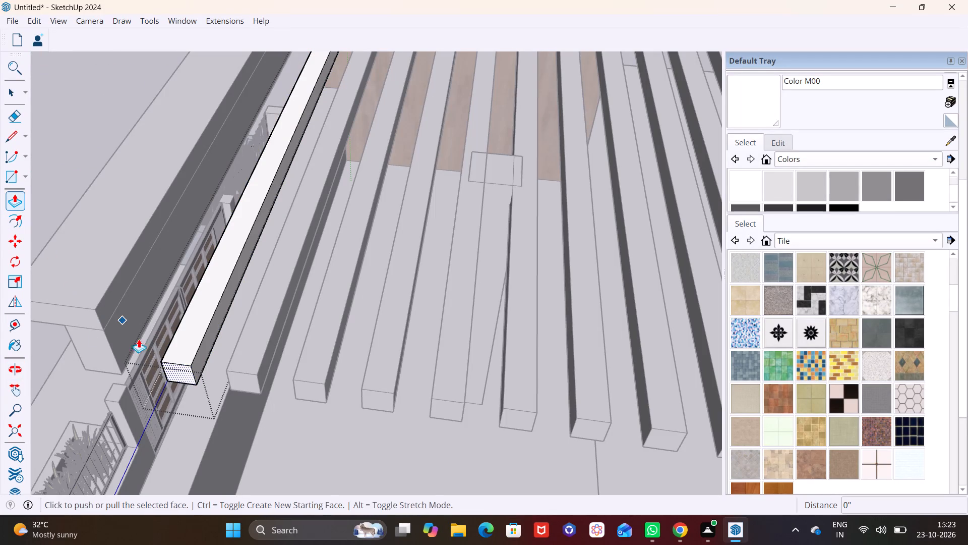
{"action": "left_click", "coordinate": [174, 369]}
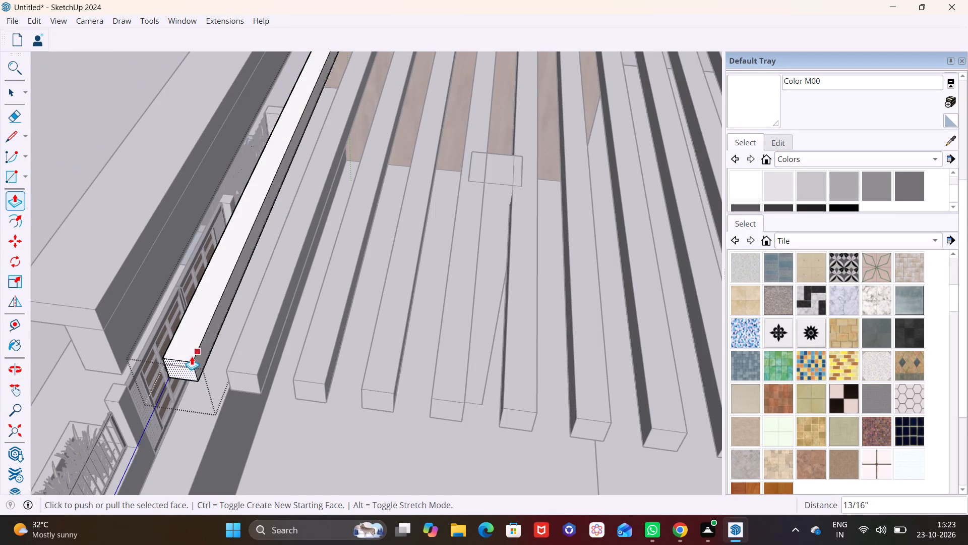
{"action": "left_click", "coordinate": [184, 364]}
{"action": "left_click", "coordinate": [207, 317]}
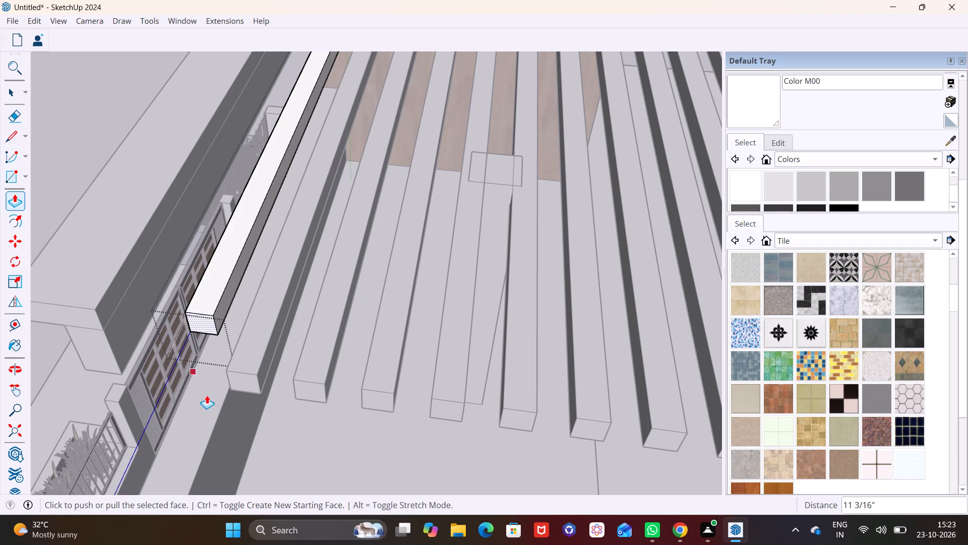
{"action": "key", "text": "space"}
{"action": "left_click", "coordinate": [329, 430]}
Draw a rectangle about 6" by 7" at the lower outer corner of the slab side arm's inner face.
{"action": "middle_click_drag", "start_coordinate": [313, 399], "coordinate": [242, 278]}
{"action": "scroll", "coordinate": [156, 263], "scroll_direction": "up", "scroll_amount": 4}
{"action": "middle_click_drag", "start_coordinate": [164, 280], "coordinate": [224, 263], "text": "ctrl"}
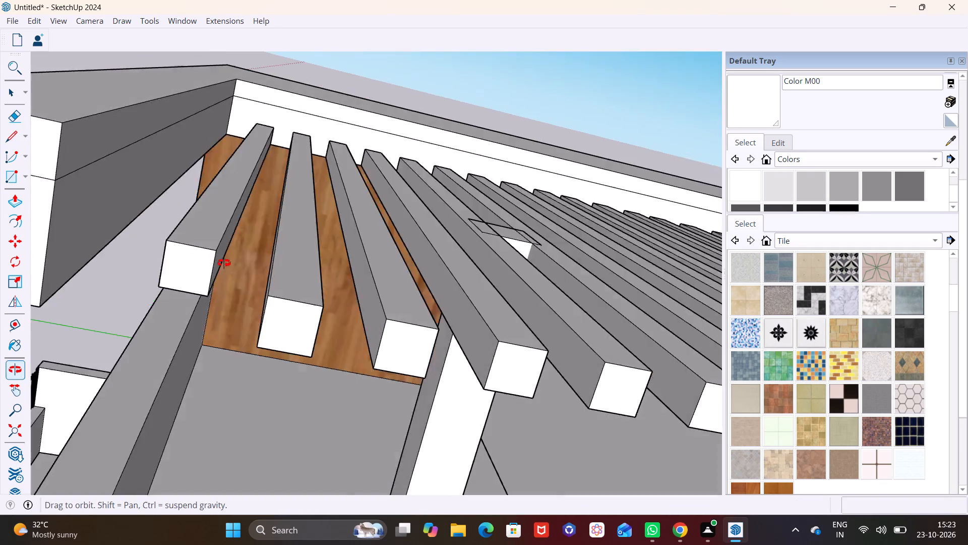
{"action": "middle_click_drag", "start_coordinate": [224, 263], "coordinate": [238, 263], "text": "ctrl"}
{"action": "middle_click_drag", "start_coordinate": [234, 266], "coordinate": [142, 255]}
{"action": "scroll", "coordinate": [138, 255], "scroll_direction": "down", "scroll_amount": 8}
{"action": "middle_click_drag", "start_coordinate": [140, 265], "coordinate": [251, 290], "text": "ctrl"}
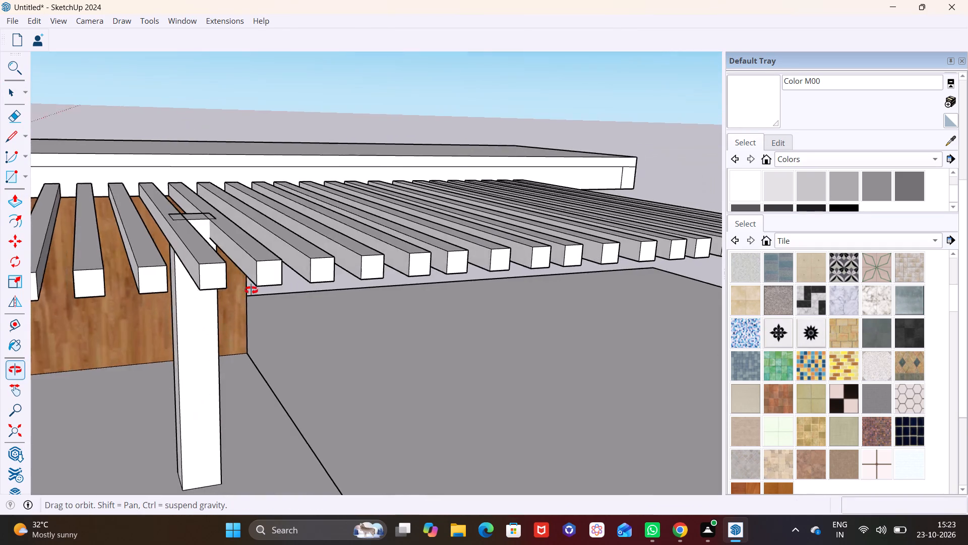
{"action": "middle_click_drag", "start_coordinate": [251, 290], "coordinate": [90, 294], "text": "ctrl"}
{"action": "middle_click_drag", "start_coordinate": [113, 286], "coordinate": [284, 306], "text": "shift"}
{"action": "scroll", "coordinate": [172, 279], "scroll_direction": "up", "scroll_amount": 5}
{"action": "middle_click_drag", "start_coordinate": [111, 297], "coordinate": [169, 307], "text": "shift"}
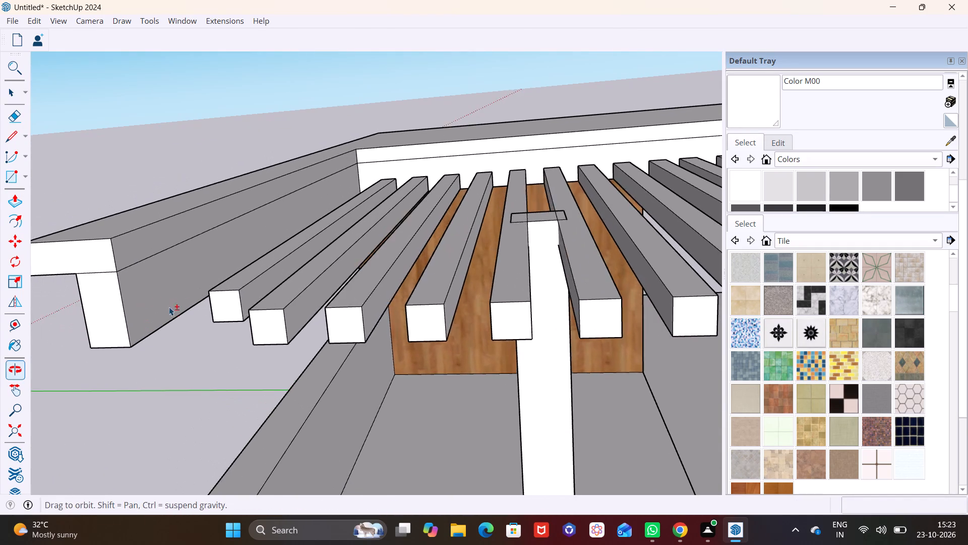
{"action": "middle_click_drag", "start_coordinate": [169, 307], "coordinate": [168, 305], "text": "shift"}
{"action": "scroll", "coordinate": [163, 325], "scroll_direction": "up", "scroll_amount": 4}
{"action": "left_click", "coordinate": [24, 175]}
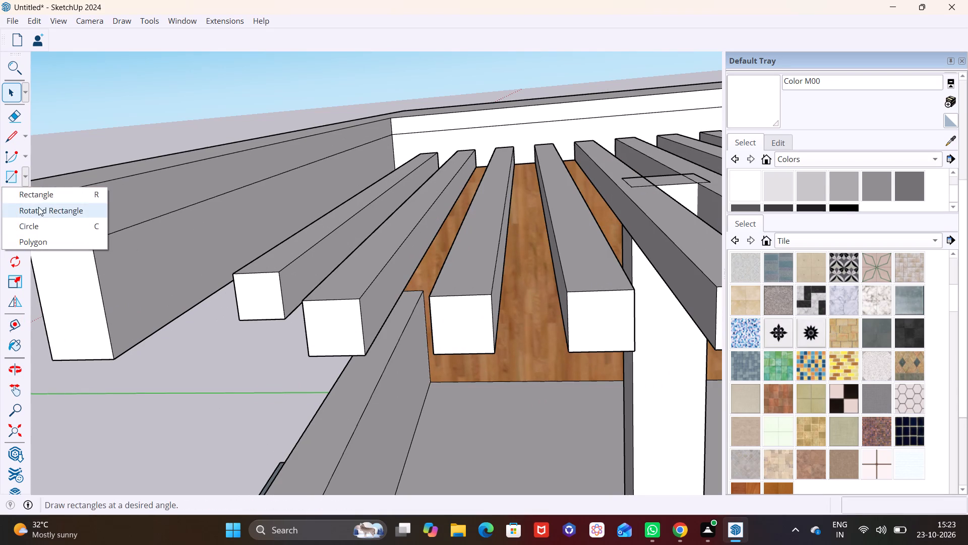
{"action": "left_click", "coordinate": [37, 194]}
{"action": "left_click", "coordinate": [118, 356]}
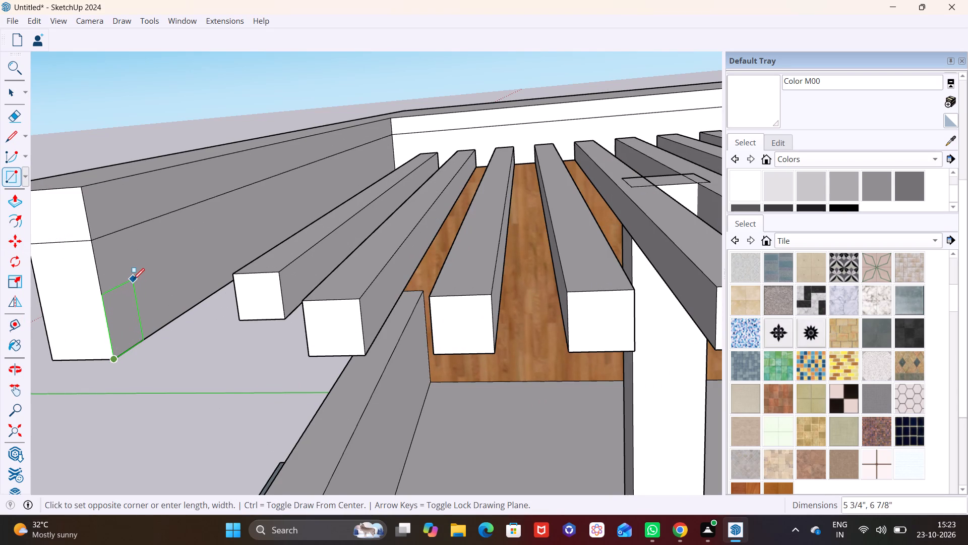
{"action": "left_click", "coordinate": [138, 280]}
{"action": "key", "text": "space"}
{"action": "left_click", "coordinate": [134, 325]}
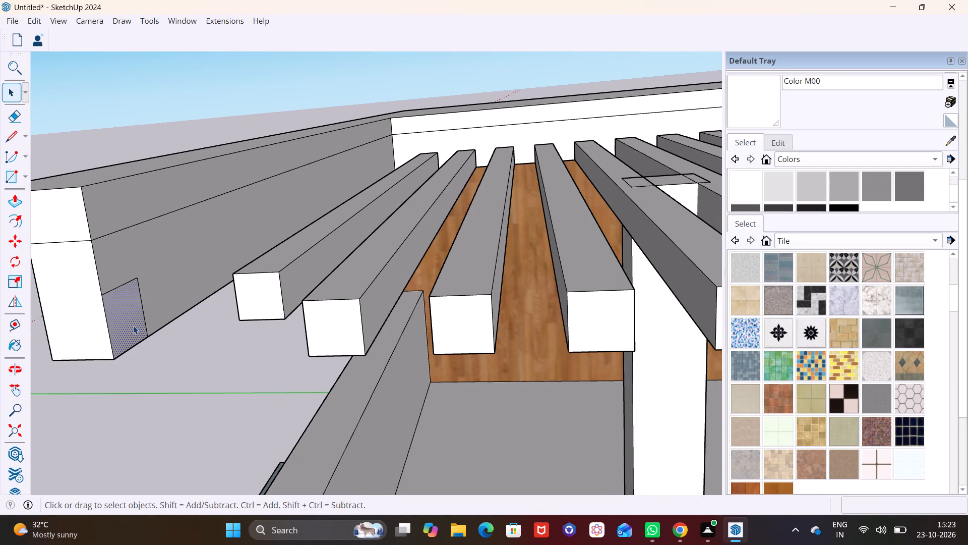
Extrude the rectangle about 20' 7 3/8" along the beam ends as a front beam reaching the outermost pergola beam.
{"action": "left_click", "coordinate": [15, 205]}
{"action": "left_click", "coordinate": [133, 309]}
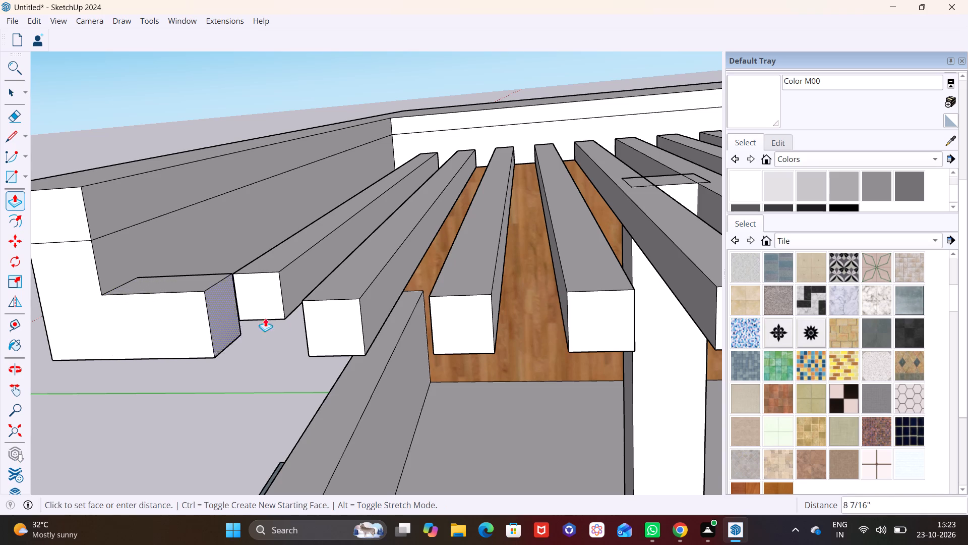
{"action": "scroll", "coordinate": [482, 332], "scroll_direction": "down", "scroll_amount": 14}
{"action": "middle_click_drag", "start_coordinate": [479, 332], "coordinate": [435, 332], "text": "shift"}
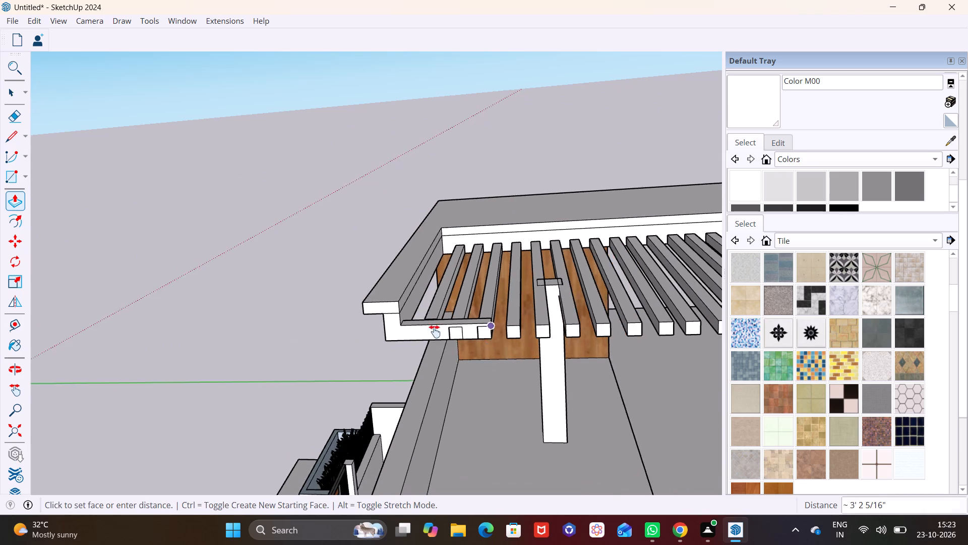
{"action": "middle_click_drag", "start_coordinate": [435, 332], "coordinate": [98, 329], "text": "shift"}
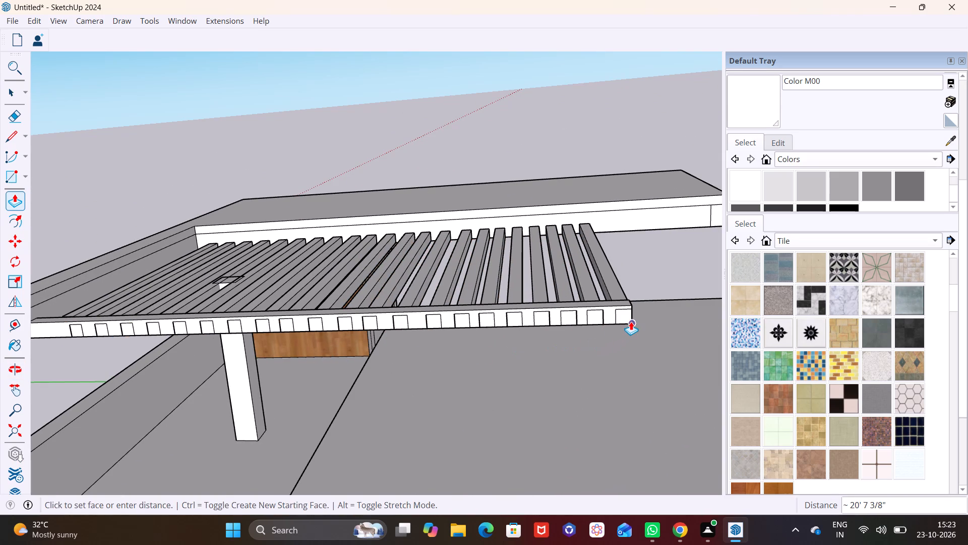
{"action": "left_click", "coordinate": [631, 321]}
{"action": "key", "text": "space"}
{"action": "left_click", "coordinate": [436, 388]}
Examine the front beam and the pergola beams from below and above.
{"action": "middle_click_drag", "start_coordinate": [319, 352], "coordinate": [505, 349]}
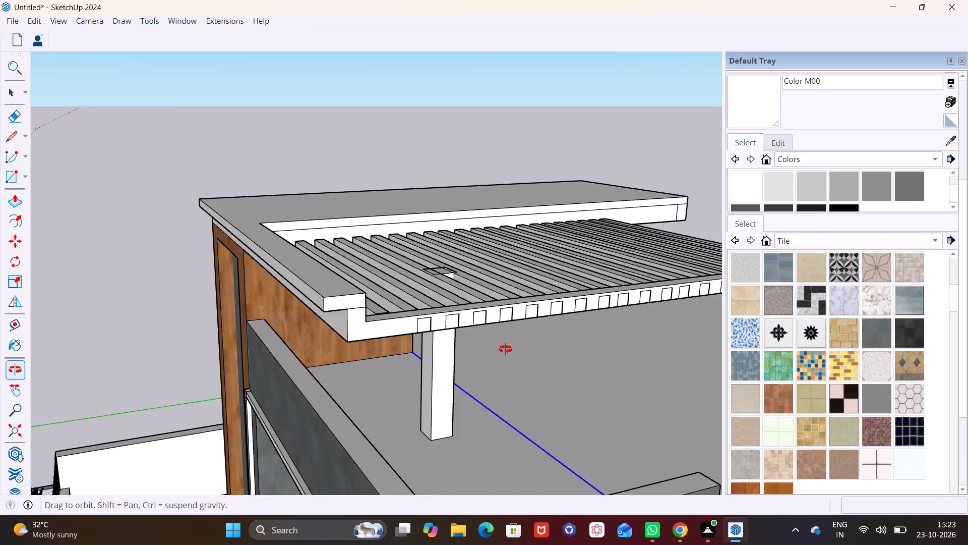
{"action": "middle_click_drag", "start_coordinate": [505, 349], "coordinate": [506, 349]}
{"action": "scroll", "coordinate": [449, 354], "scroll_direction": "down", "scroll_amount": 5}
{"action": "middle_click_drag", "start_coordinate": [448, 377], "coordinate": [461, 439]}
{"action": "scroll", "coordinate": [487, 382], "scroll_direction": "up", "scroll_amount": 2}
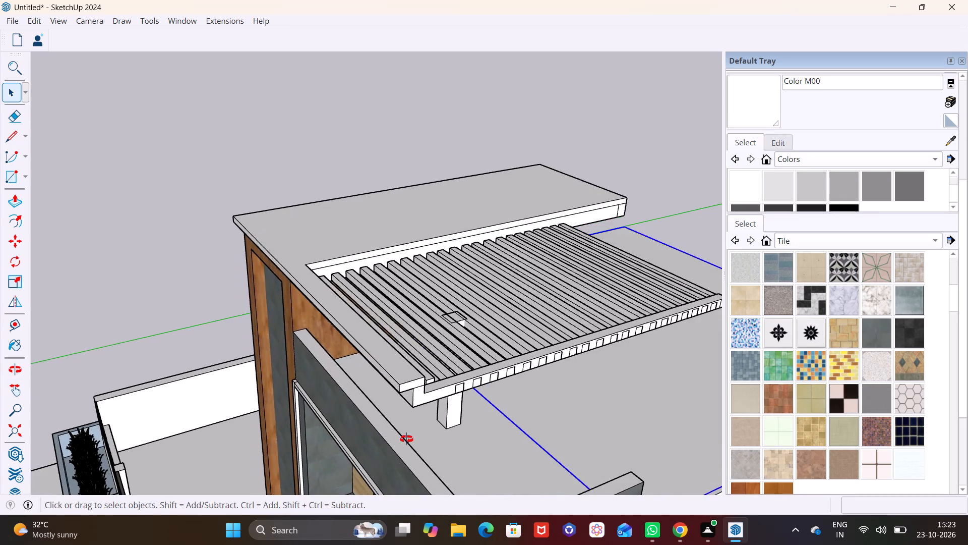
{"action": "middle_click_drag", "start_coordinate": [406, 439], "coordinate": [588, 323]}
{"action": "scroll", "coordinate": [526, 345], "scroll_direction": "up", "scroll_amount": 2}
{"action": "middle_click_drag", "start_coordinate": [528, 318], "coordinate": [472, 286]}
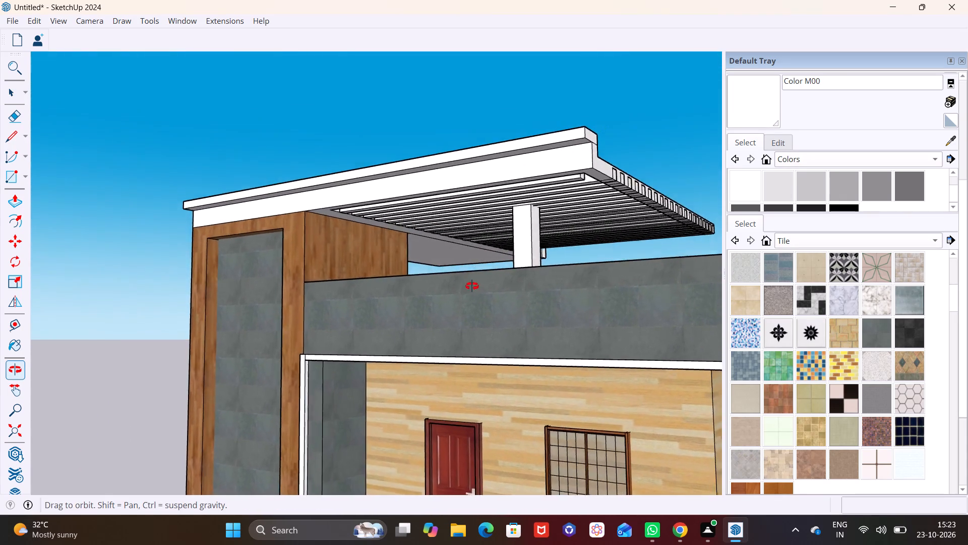
{"action": "middle_click_drag", "start_coordinate": [472, 286], "coordinate": [443, 383]}
{"action": "scroll", "coordinate": [575, 318], "scroll_direction": "up", "scroll_amount": 2}
{"action": "middle_click_drag", "start_coordinate": [575, 320], "coordinate": [330, 409]}
{"action": "scroll", "coordinate": [357, 384], "scroll_direction": "down", "scroll_amount": 2}
Delete the three outermost pergola beams at the far end of the front beam.
{"action": "left_click", "coordinate": [631, 375]}
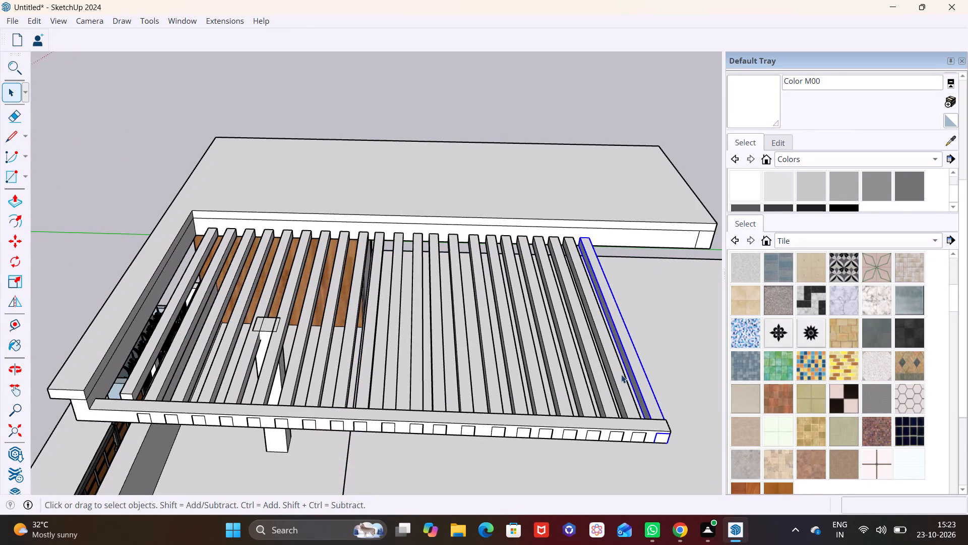
{"action": "key", "text": "Delete"}
{"action": "left_click", "coordinate": [603, 367]}
{"action": "key", "text": "Delete"}
{"action": "left_click", "coordinate": [616, 367]}
{"action": "key", "text": "Delete"}
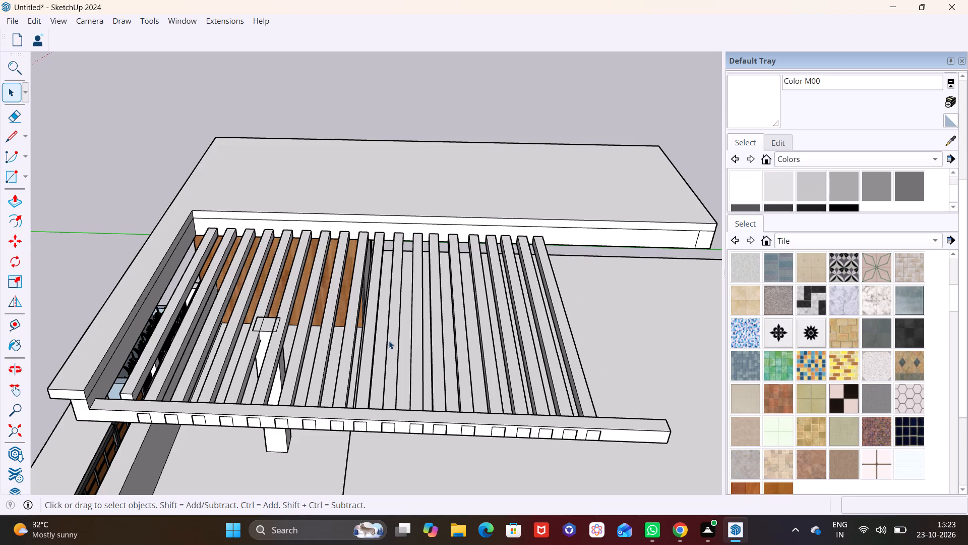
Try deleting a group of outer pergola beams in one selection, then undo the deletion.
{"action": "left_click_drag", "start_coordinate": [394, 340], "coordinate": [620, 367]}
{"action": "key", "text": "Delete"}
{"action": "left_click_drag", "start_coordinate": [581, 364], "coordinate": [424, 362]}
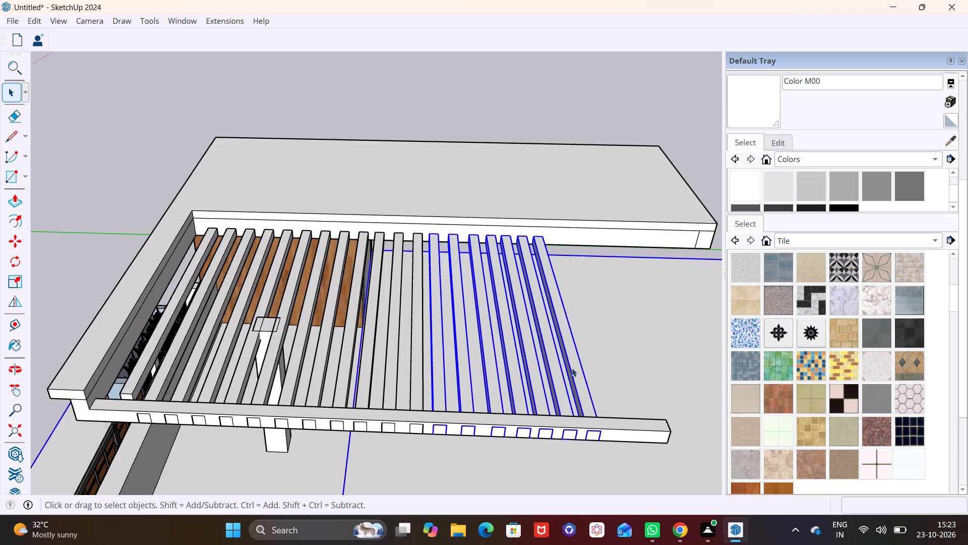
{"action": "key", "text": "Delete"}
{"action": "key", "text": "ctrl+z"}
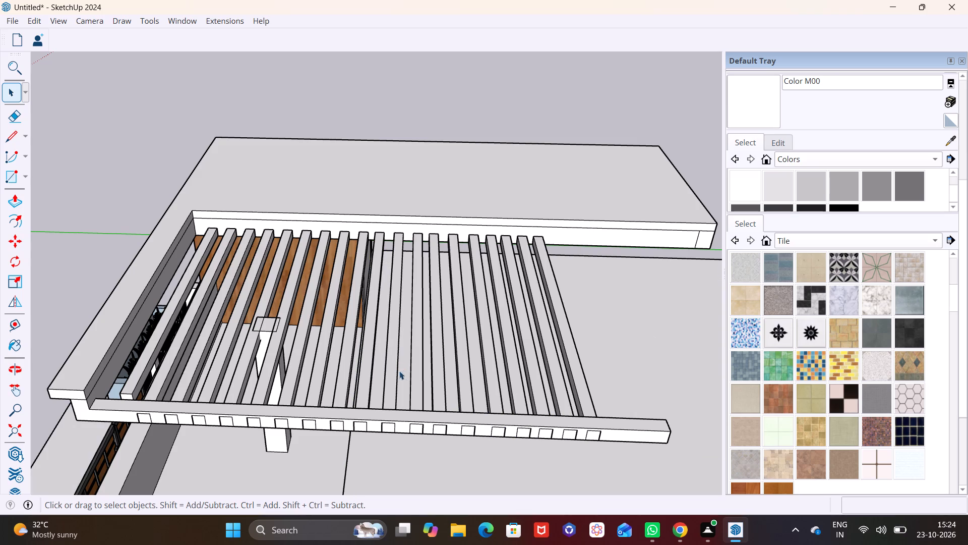
Delete the seven outermost remaining pergola beams one by one, working inward from the far end.
{"action": "left_click", "coordinate": [567, 333]}
{"action": "key", "text": "Delete"}
{"action": "left_click", "coordinate": [543, 339]}
{"action": "key", "text": "Delete"}
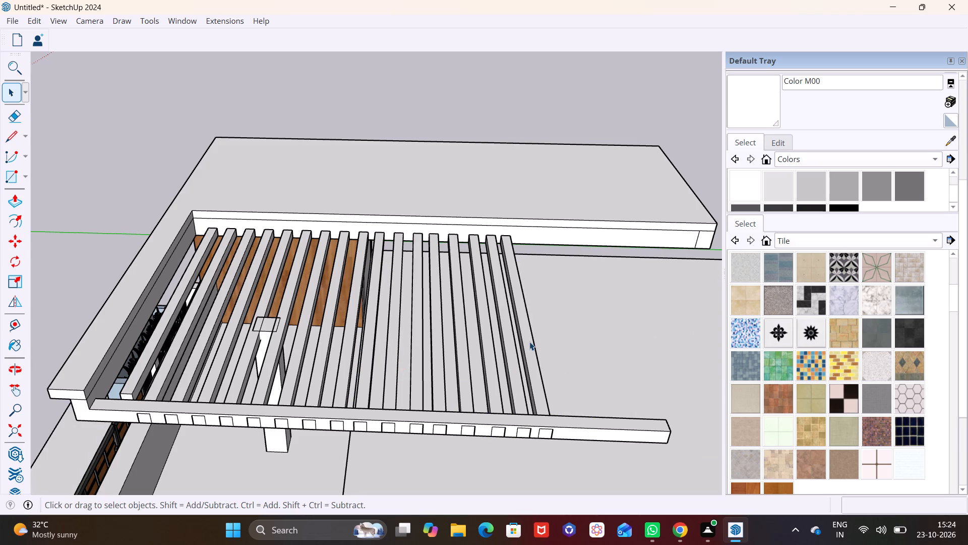
{"action": "left_click", "coordinate": [529, 342]}
{"action": "key", "text": "Delete"}
{"action": "left_click", "coordinate": [508, 344]}
{"action": "key", "text": "Delete"}
{"action": "left_click", "coordinate": [492, 346]}
{"action": "key", "text": "Delete"}
{"action": "left_click", "coordinate": [468, 353]}
{"action": "key", "text": "Delete"}
{"action": "left_click", "coordinate": [435, 357]}
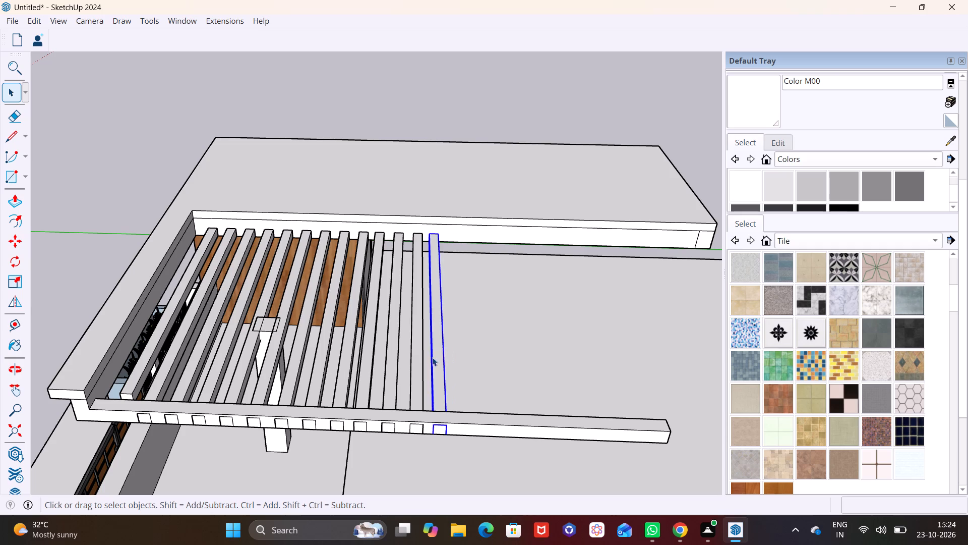
{"action": "key", "text": "Delete"}
Delete three more pergola beams, up to the far edge of the wood-clad wall.
{"action": "left_click", "coordinate": [428, 357]}
{"action": "left_click", "coordinate": [419, 356]}
{"action": "key", "text": "Delete"}
{"action": "left_click", "coordinate": [395, 355]}
{"action": "key", "text": "Delete"}
{"action": "left_click", "coordinate": [368, 345]}
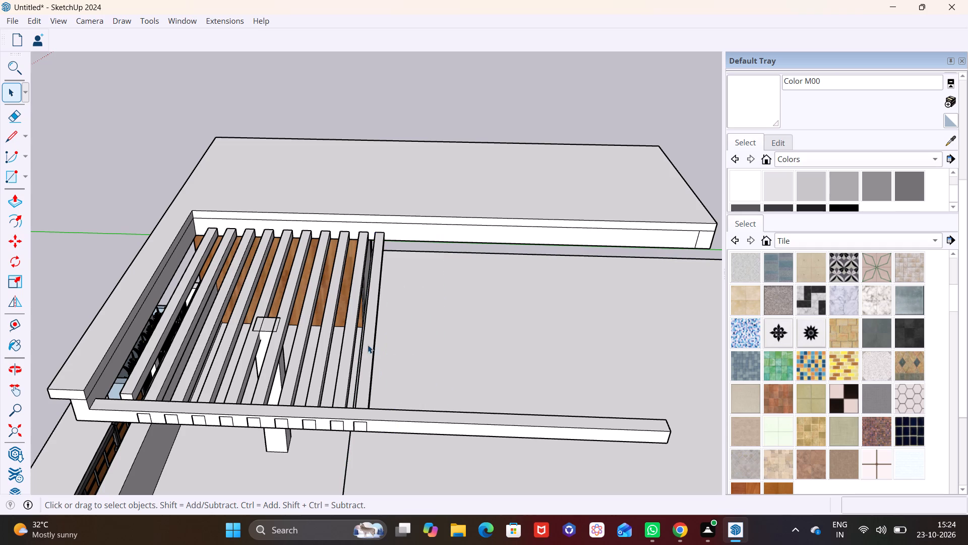
{"action": "key", "text": "Delete"}
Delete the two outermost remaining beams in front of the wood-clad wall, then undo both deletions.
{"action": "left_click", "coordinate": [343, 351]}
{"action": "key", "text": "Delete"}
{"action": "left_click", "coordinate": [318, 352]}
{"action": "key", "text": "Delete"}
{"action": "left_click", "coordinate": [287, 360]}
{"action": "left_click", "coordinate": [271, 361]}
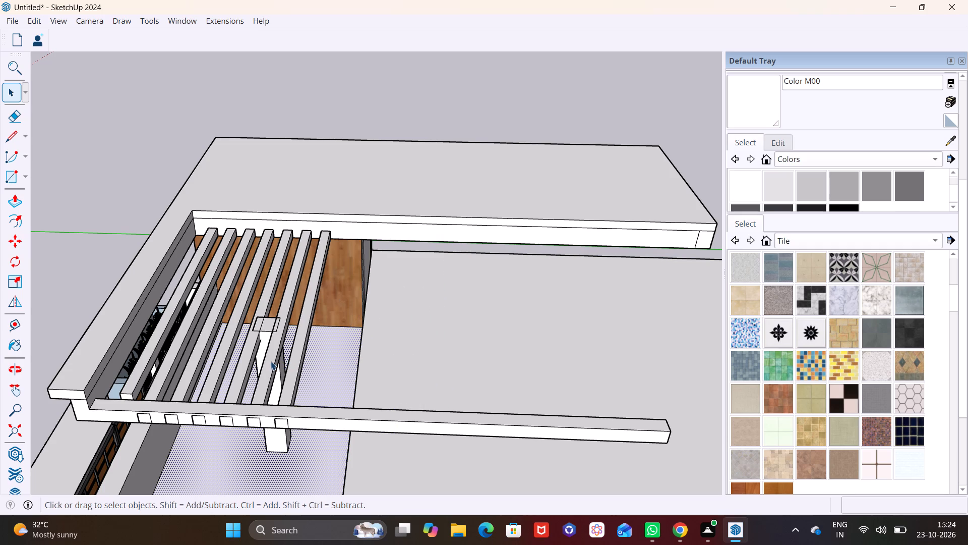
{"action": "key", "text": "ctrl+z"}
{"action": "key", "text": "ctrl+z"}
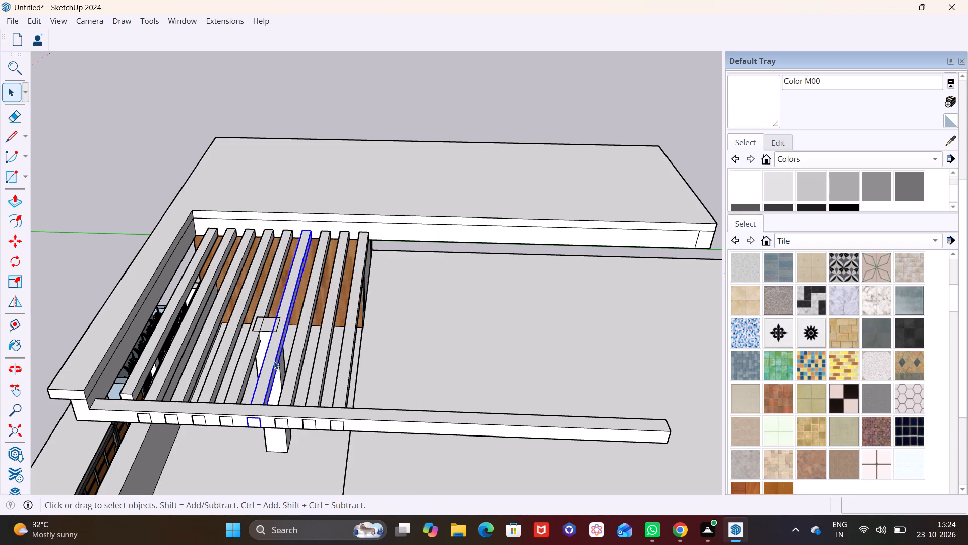
Delete the eight outermost remaining pergola beams, keeping only the shortened beam beside the slab's side arm.
{"action": "left_click", "coordinate": [343, 372]}
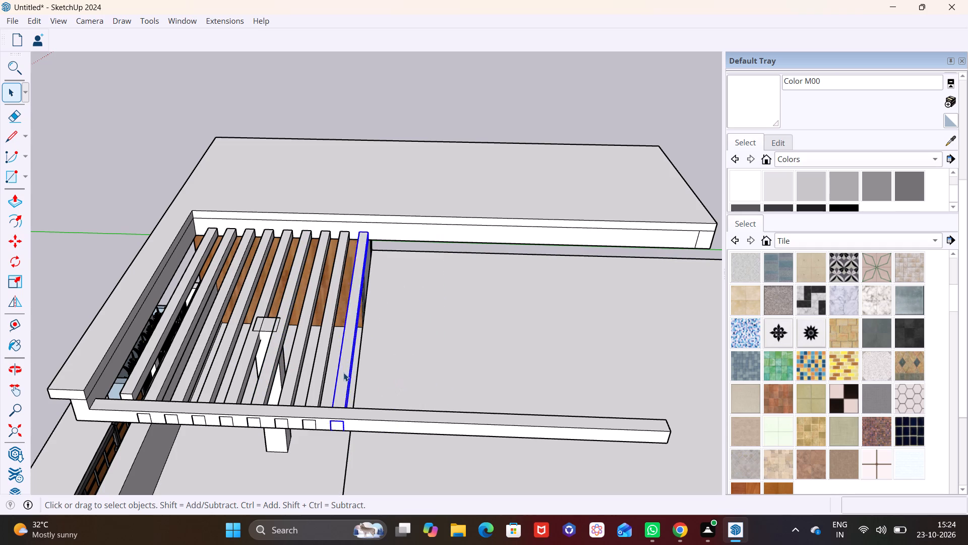
{"action": "key", "text": "Delete"}
{"action": "left_click", "coordinate": [320, 373]}
{"action": "key", "text": "Delete"}
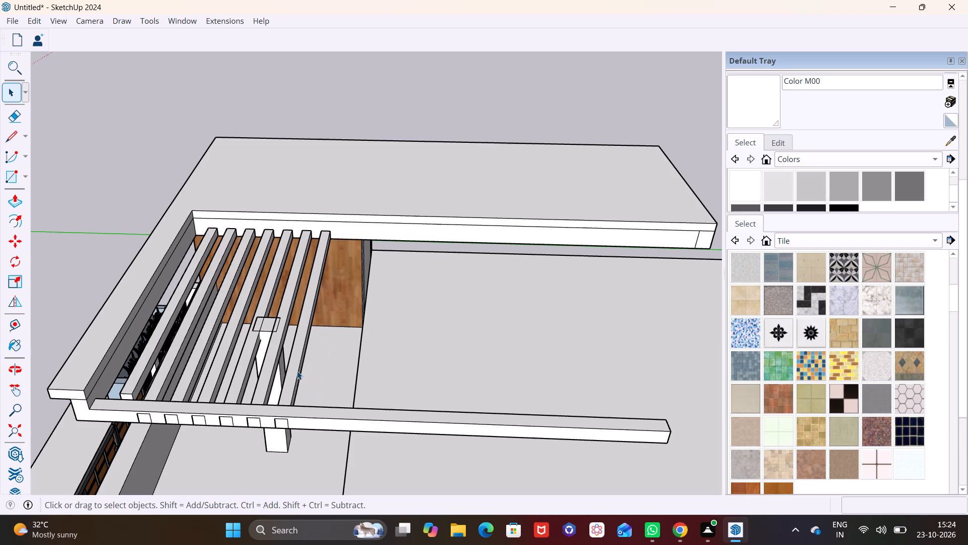
{"action": "left_click", "coordinate": [297, 371]}
{"action": "key", "text": "Delete"}
{"action": "left_click", "coordinate": [261, 370]}
{"action": "key", "text": "Delete"}
{"action": "left_click", "coordinate": [238, 371]}
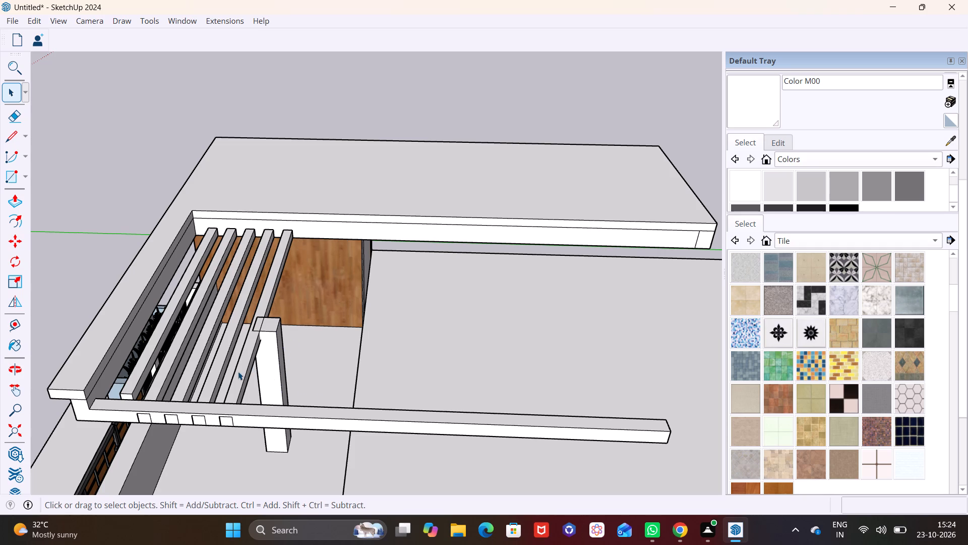
{"action": "key", "text": "Delete"}
{"action": "left_click", "coordinate": [213, 373]}
{"action": "key", "text": "Delete"}
{"action": "left_click", "coordinate": [192, 373]}
{"action": "key", "text": "Delete"}
{"action": "left_click", "coordinate": [173, 373]}
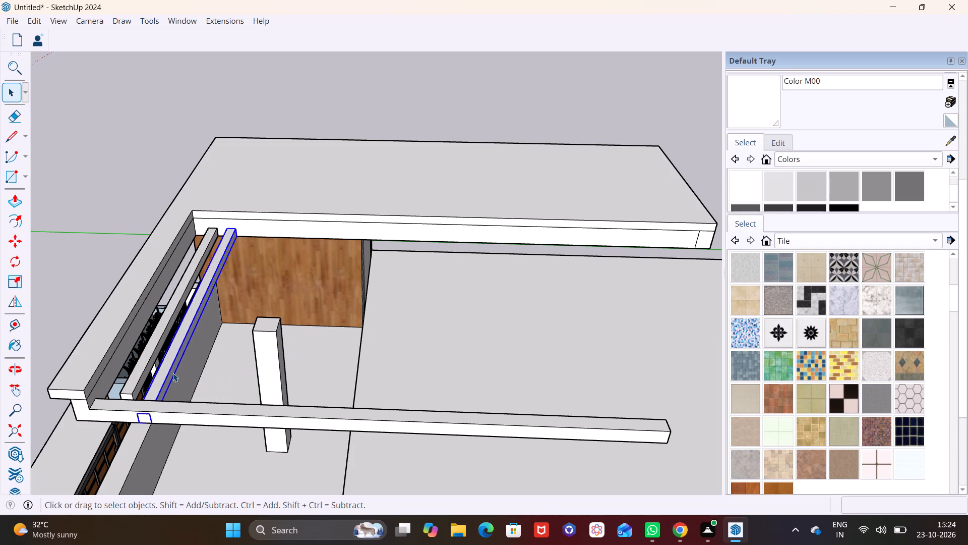
{"action": "key", "text": "Delete"}
Extend the end face of the remaining pergola beam about 4 inches toward the front edge beam.
{"action": "middle_click_drag", "start_coordinate": [263, 322], "coordinate": [166, 378]}
{"action": "scroll", "coordinate": [143, 357], "scroll_direction": "up", "scroll_amount": 1}
{"action": "middle_click_drag", "start_coordinate": [145, 354], "coordinate": [367, 354]}
{"action": "scroll", "coordinate": [314, 367], "scroll_direction": "up", "scroll_amount": 4}
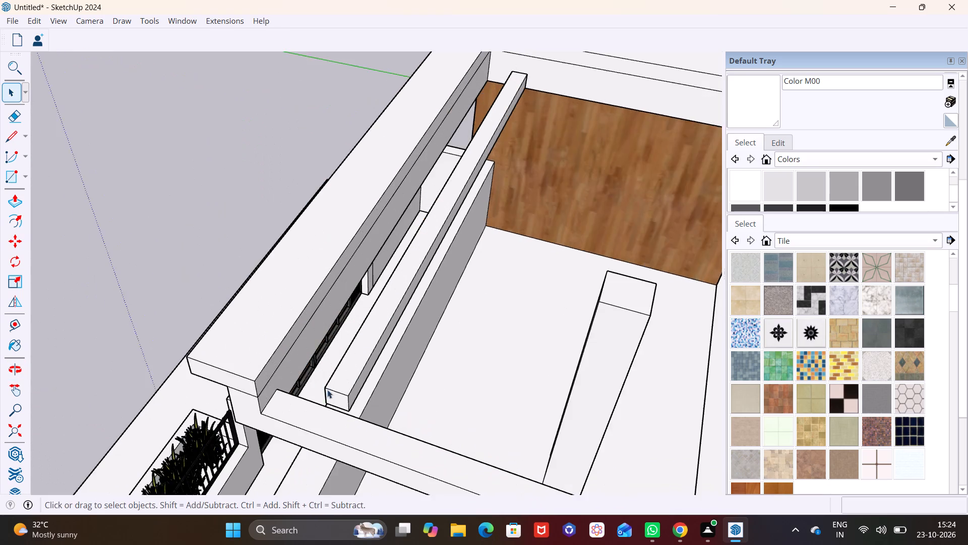
{"action": "scroll", "coordinate": [327, 390], "scroll_direction": "up", "scroll_amount": 4}
{"action": "middle_click_drag", "start_coordinate": [359, 405], "coordinate": [258, 433]}
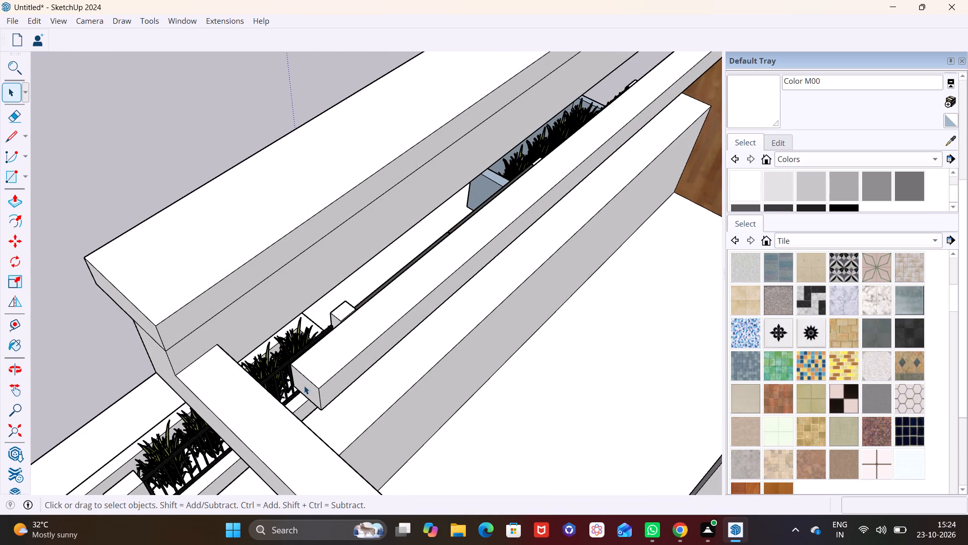
{"action": "left_click", "coordinate": [304, 386]}
{"action": "triple_click", "coordinate": [303, 385]}
{"action": "double_click", "coordinate": [305, 385]}
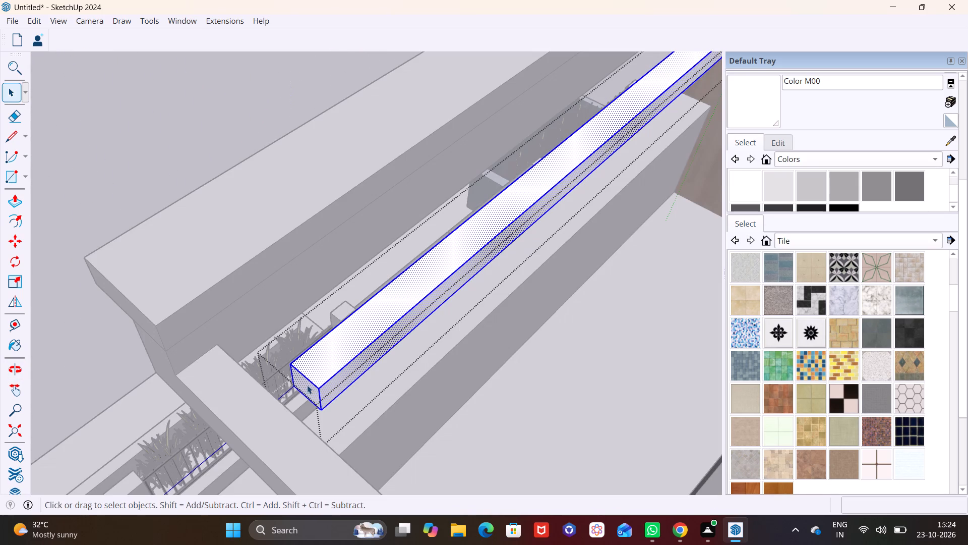
{"action": "left_click", "coordinate": [311, 386]}
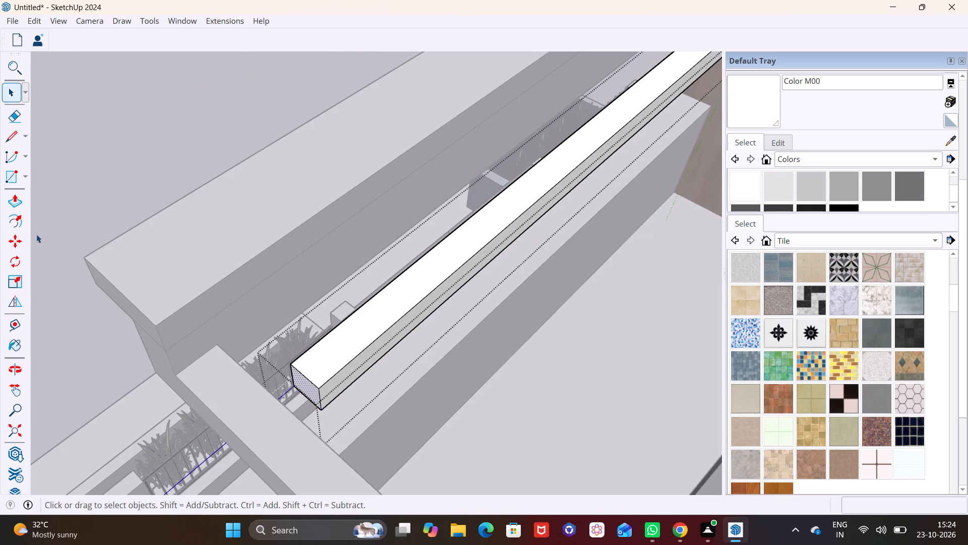
{"action": "left_click", "coordinate": [17, 203]}
{"action": "left_click", "coordinate": [315, 389]}
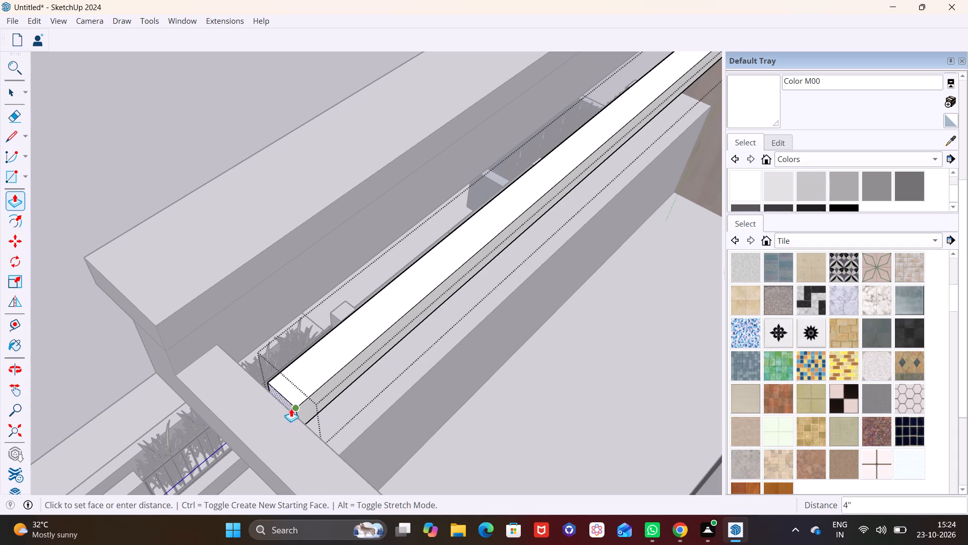
{"action": "left_click", "coordinate": [286, 410]}
{"action": "scroll", "coordinate": [411, 429], "scroll_direction": "down", "scroll_amount": 10}
{"action": "middle_click_drag", "start_coordinate": [430, 426], "coordinate": [361, 381], "text": "shift"}
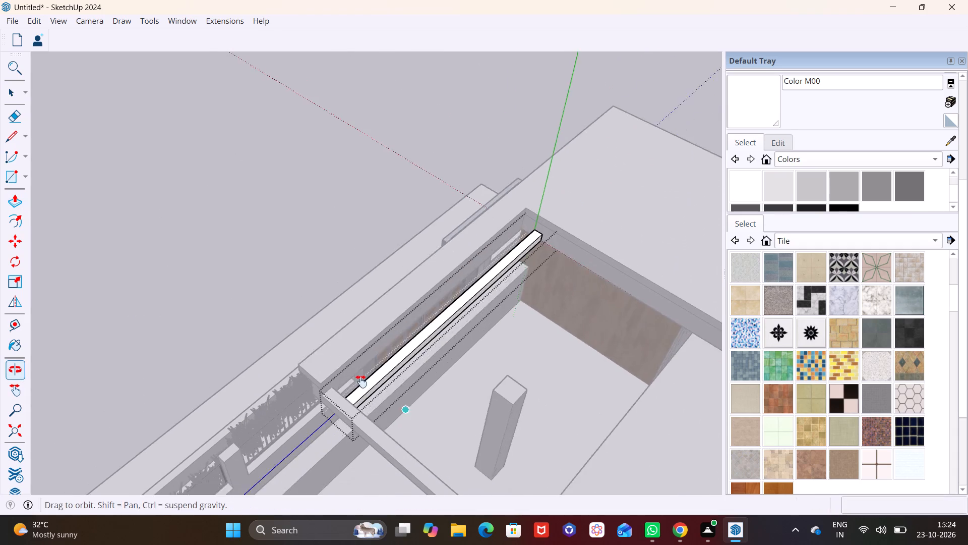
{"action": "middle_click_drag", "start_coordinate": [361, 381], "coordinate": [275, 348], "text": "shift"}
{"action": "key", "text": "space"}
{"action": "left_click", "coordinate": [513, 213]}
Copy the extended beam twice along the slab's inner edge, spaced about 9 7/8 inches and 8 5/16 inches.
{"action": "middle_click_drag", "start_coordinate": [351, 363], "coordinate": [533, 367]}
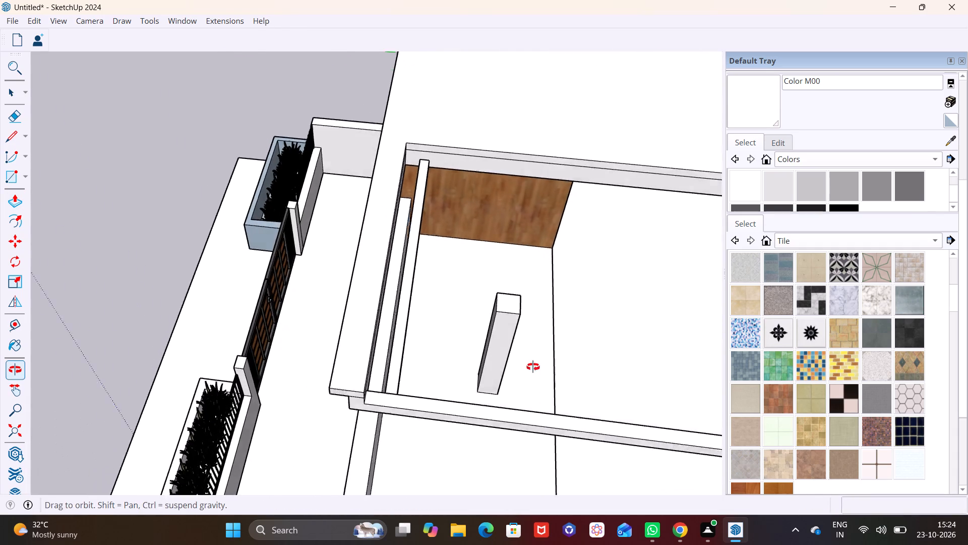
{"action": "middle_click_drag", "start_coordinate": [533, 367], "coordinate": [533, 360]}
{"action": "scroll", "coordinate": [482, 326], "scroll_direction": "down", "scroll_amount": 3}
{"action": "middle_click_drag", "start_coordinate": [495, 303], "coordinate": [270, 411], "text": "shift"}
{"action": "scroll", "coordinate": [250, 392], "scroll_direction": "up", "scroll_amount": 1}
{"action": "middle_click_drag", "start_coordinate": [250, 393], "coordinate": [277, 401]}
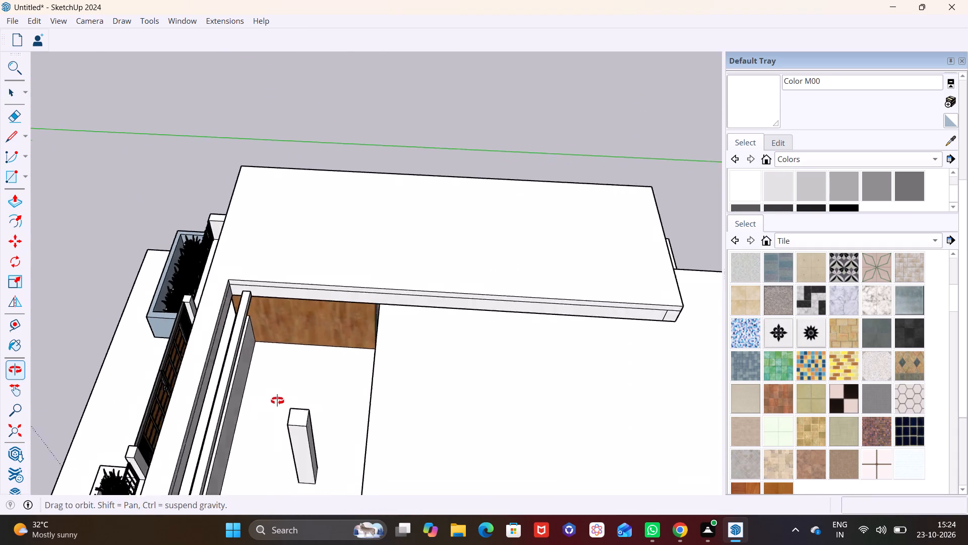
{"action": "middle_click_drag", "start_coordinate": [277, 401], "coordinate": [294, 402]}
{"action": "scroll", "coordinate": [261, 336], "scroll_direction": "up", "scroll_amount": 13}
{"action": "left_click", "coordinate": [265, 307]}
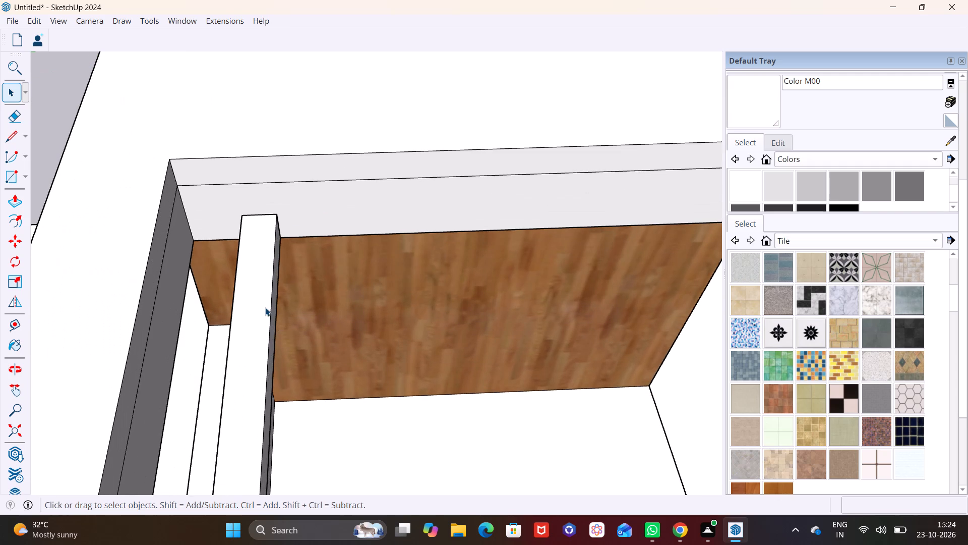
{"action": "key", "text": "m"}
{"action": "left_click", "coordinate": [283, 238]}
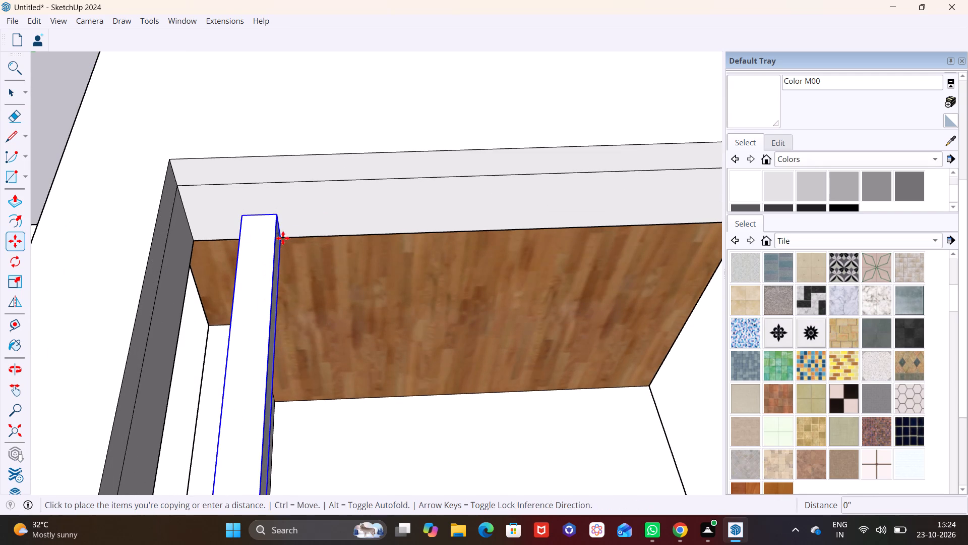
{"action": "left_click", "coordinate": [340, 236]}
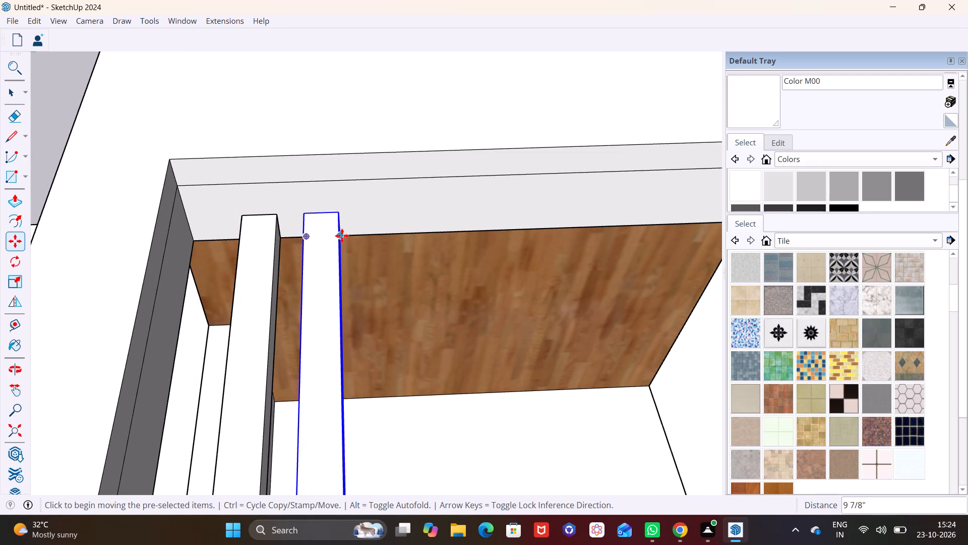
{"action": "left_click", "coordinate": [342, 236]}
{"action": "left_click", "coordinate": [390, 237]}
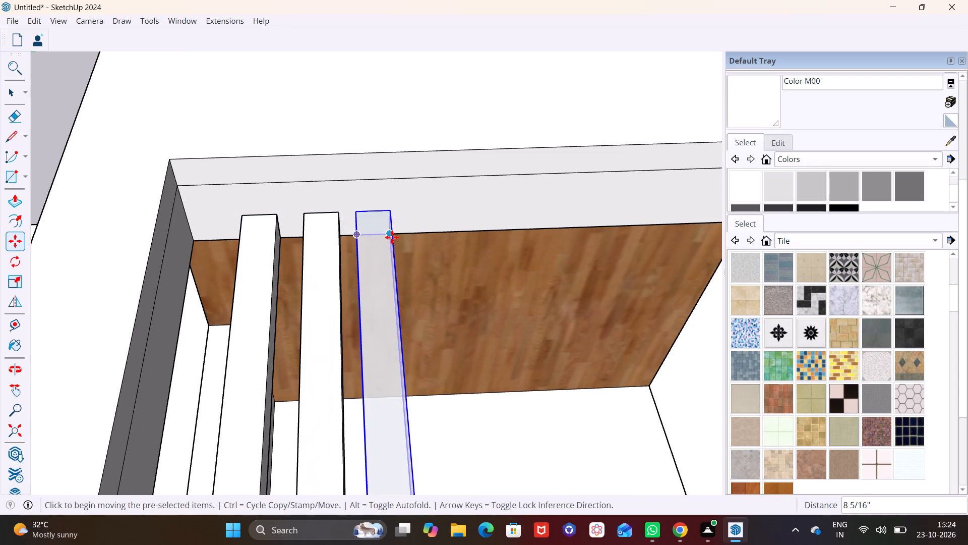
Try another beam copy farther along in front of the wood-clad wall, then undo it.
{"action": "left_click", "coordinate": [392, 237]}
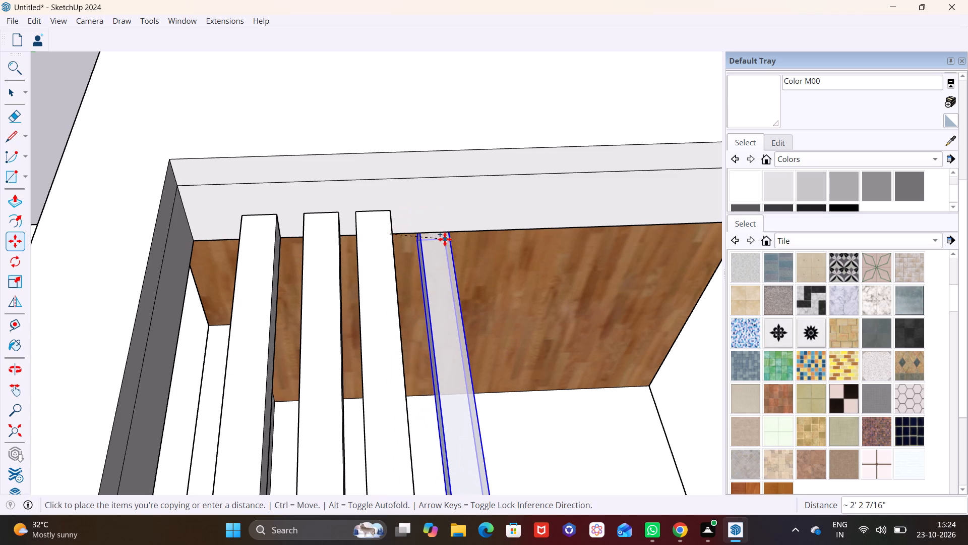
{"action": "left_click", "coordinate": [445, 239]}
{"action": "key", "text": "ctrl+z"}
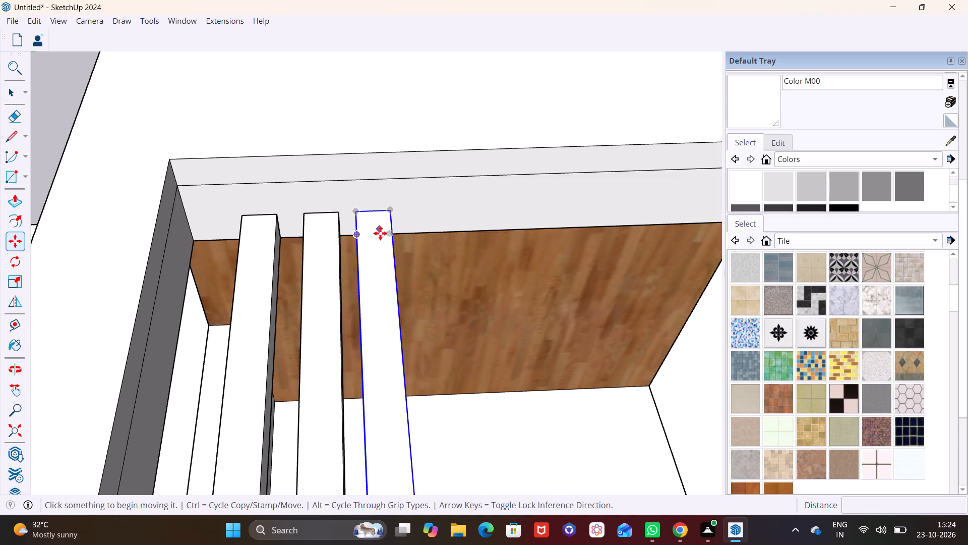
Copy the last beam twice along the slab edge, about 9 1/2 and 9 15/16 inches apart, and nudge the outermost copy slightly.
{"action": "key", "text": "space"}
{"action": "left_click", "coordinate": [381, 241]}
{"action": "key", "text": "m"}
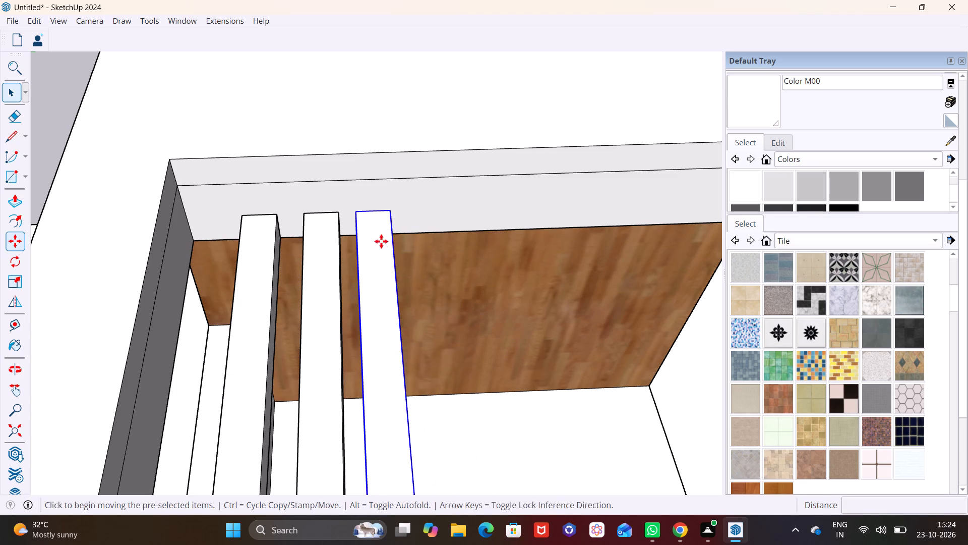
{"action": "middle_click_drag", "start_coordinate": [301, 240], "coordinate": [227, 238]}
{"action": "scroll", "coordinate": [230, 239], "scroll_direction": "down", "scroll_amount": 3}
{"action": "middle_click_drag", "start_coordinate": [233, 239], "coordinate": [92, 201], "text": "shift"}
{"action": "left_click", "coordinate": [180, 198]}
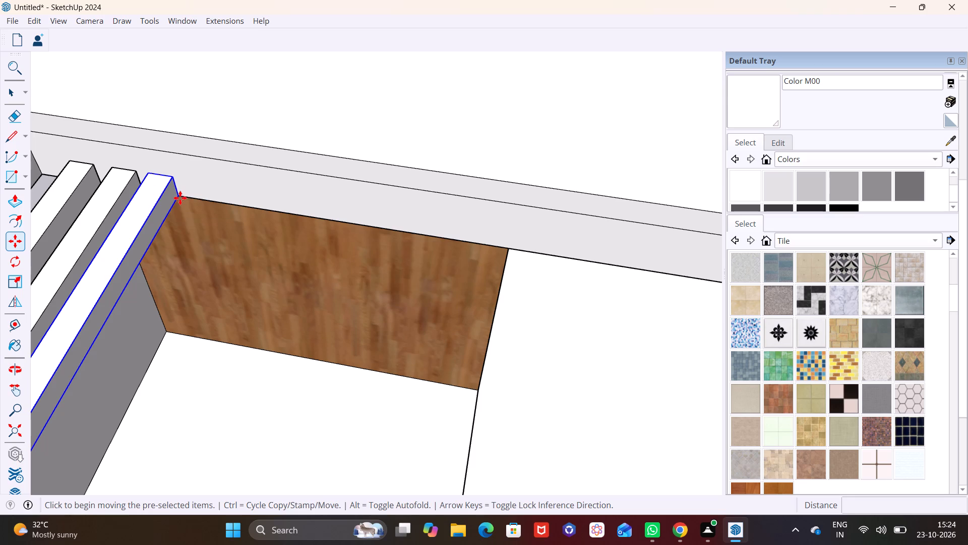
{"action": "left_click", "coordinate": [220, 198]}
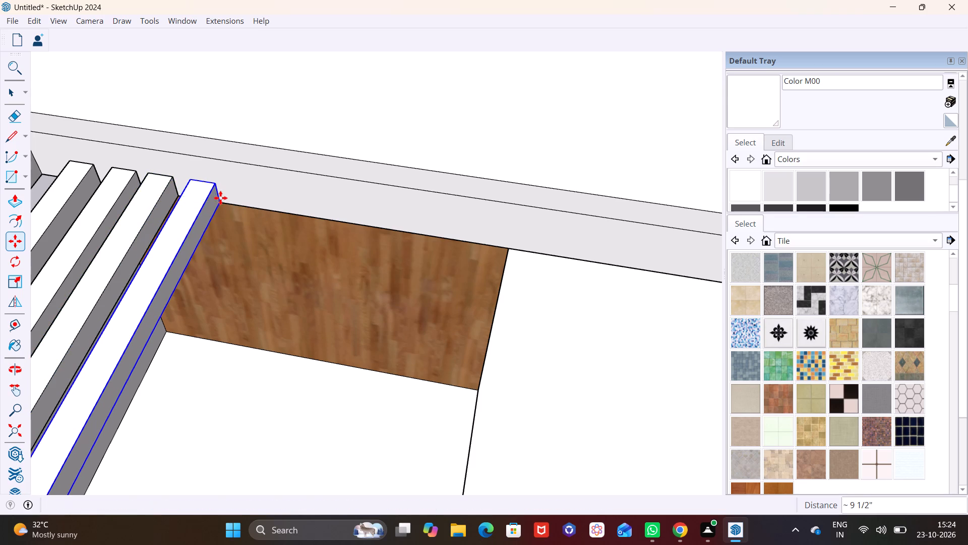
{"action": "left_click", "coordinate": [222, 203]}
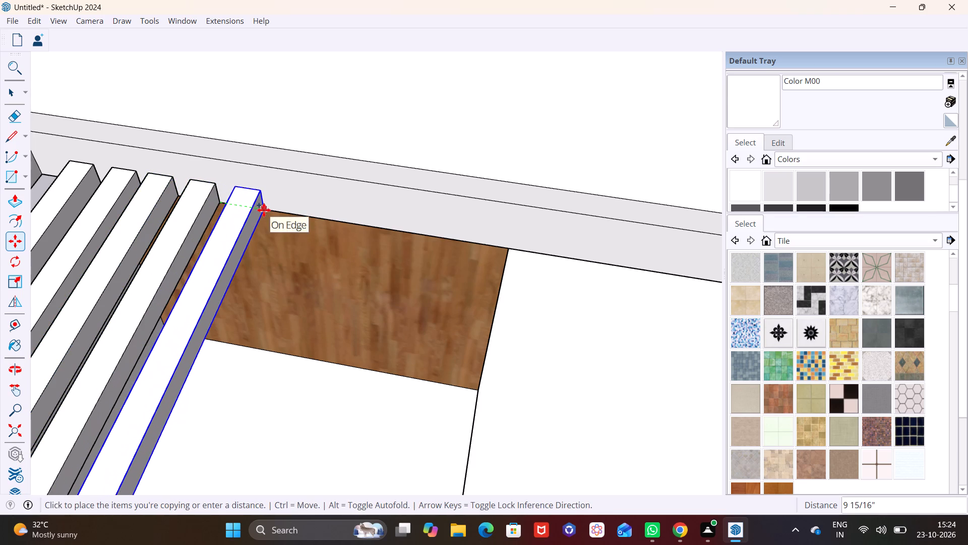
{"action": "left_click", "coordinate": [262, 210]}
{"action": "left_click", "coordinate": [263, 213]}
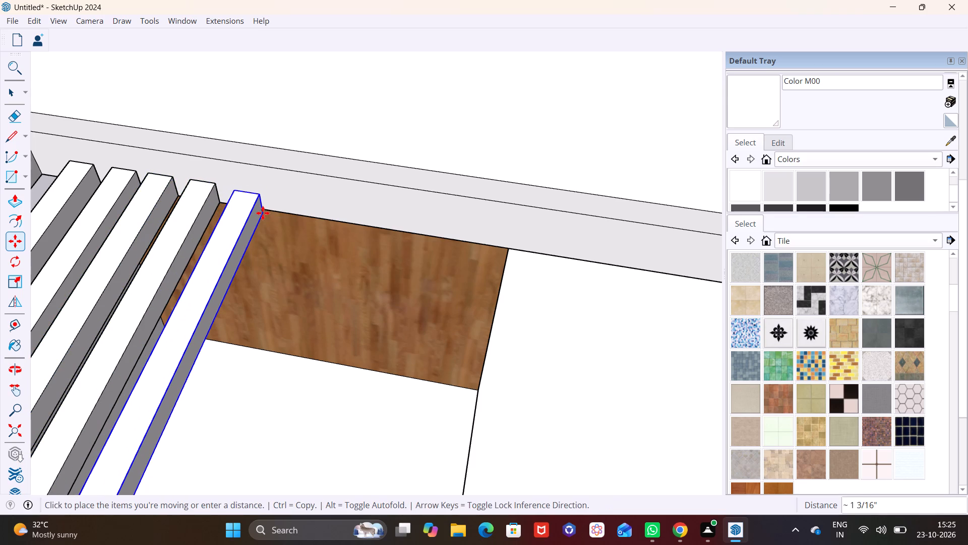
{"action": "left_click", "coordinate": [263, 213]}
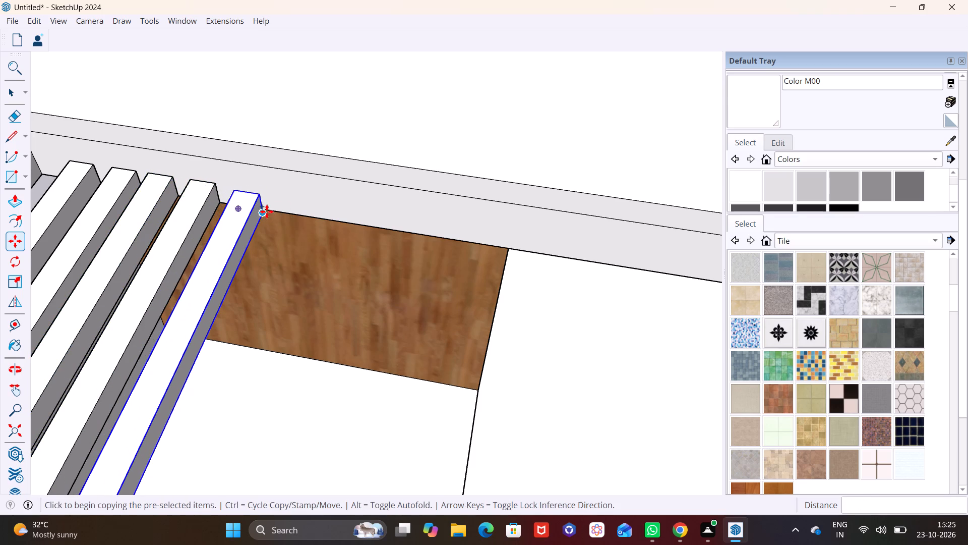
Add three more beam copies in front of the wood-clad wall, the first about 10 7/16 inches and the last about 8 11/16 inches apart.
{"action": "left_click", "coordinate": [267, 211]}
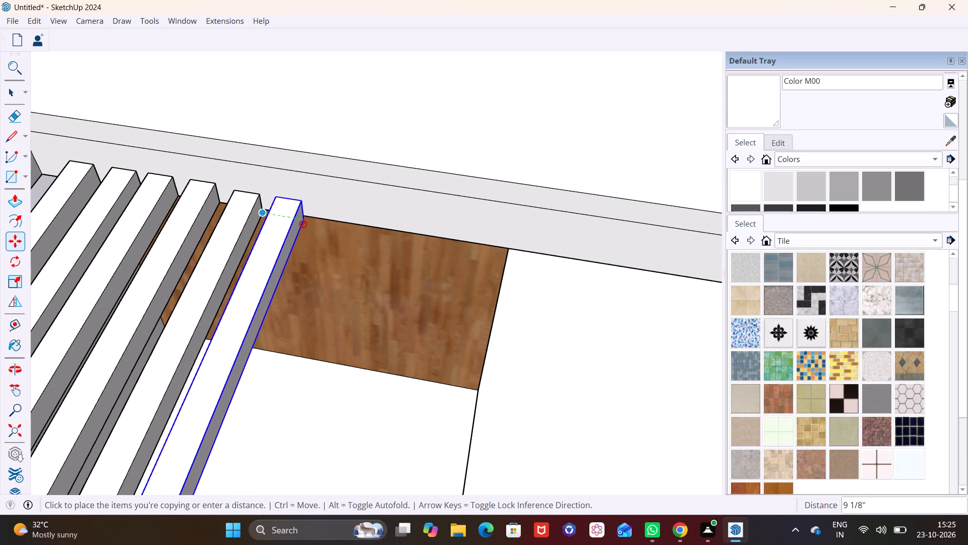
{"action": "left_click", "coordinate": [310, 224]}
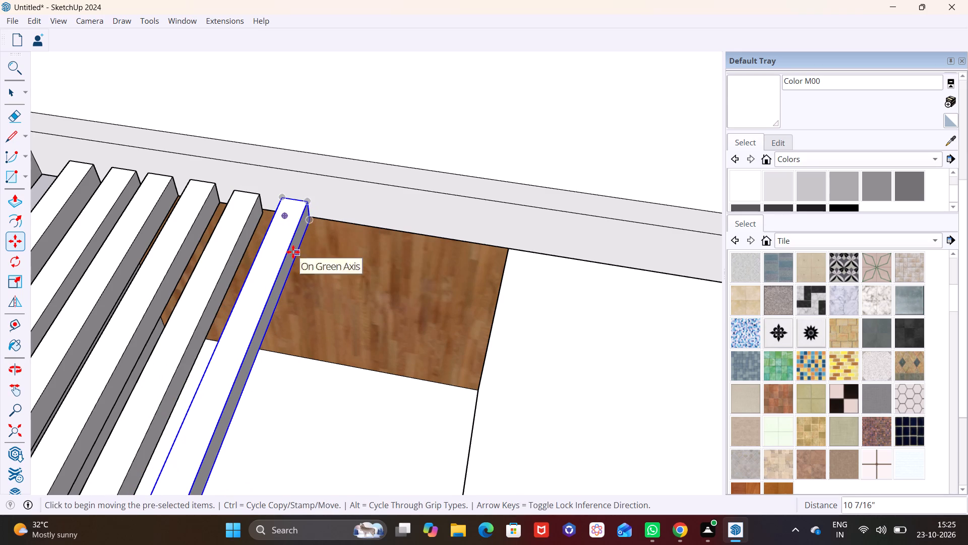
{"action": "scroll", "coordinate": [296, 230], "scroll_direction": "down", "scroll_amount": 7}
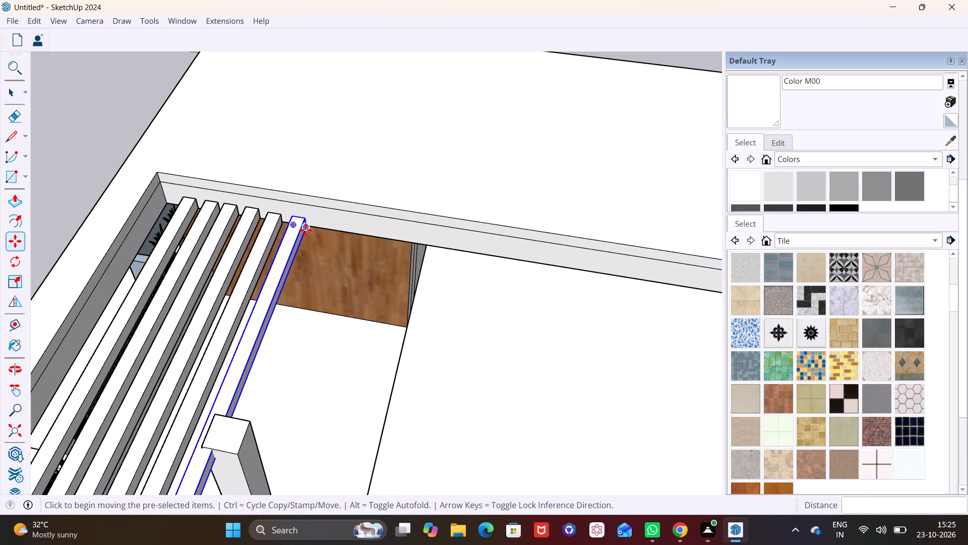
{"action": "scroll", "coordinate": [306, 230], "scroll_direction": "up", "scroll_amount": 8}
{"action": "left_click", "coordinate": [310, 227]}
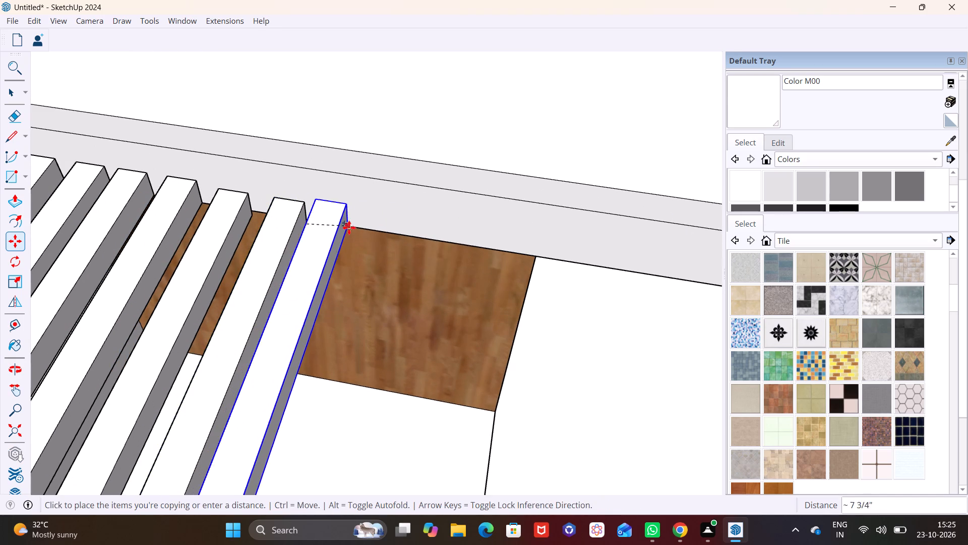
{"action": "left_click", "coordinate": [356, 233]}
{"action": "left_click", "coordinate": [359, 233]}
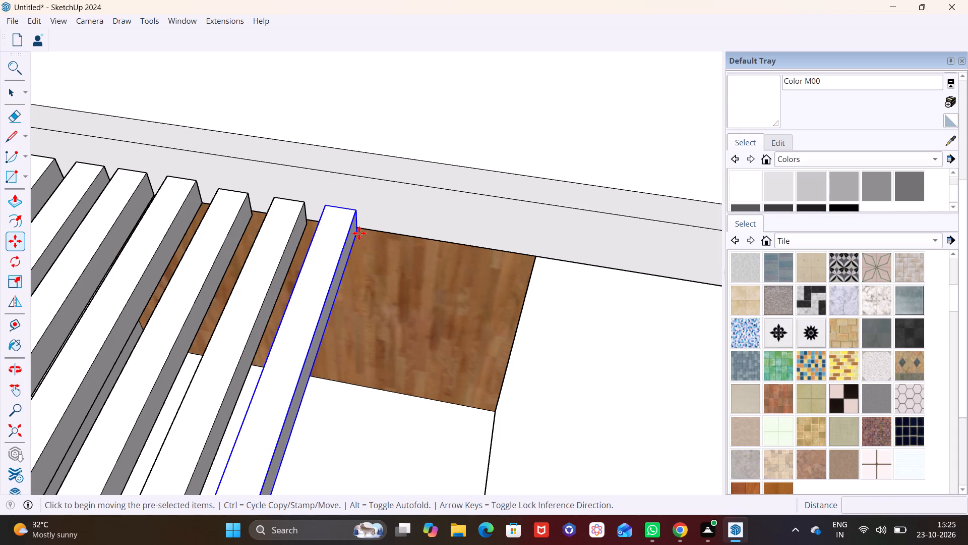
{"action": "left_click", "coordinate": [404, 241]}
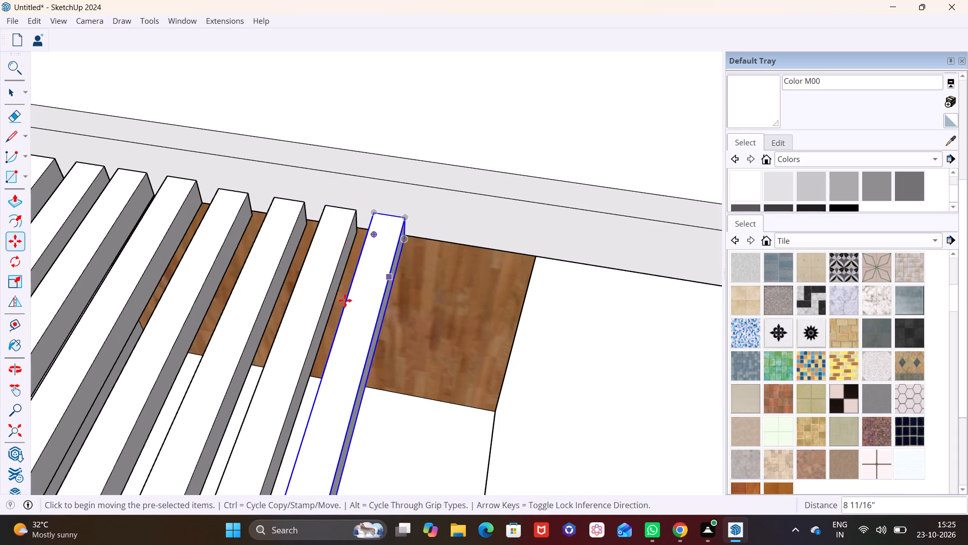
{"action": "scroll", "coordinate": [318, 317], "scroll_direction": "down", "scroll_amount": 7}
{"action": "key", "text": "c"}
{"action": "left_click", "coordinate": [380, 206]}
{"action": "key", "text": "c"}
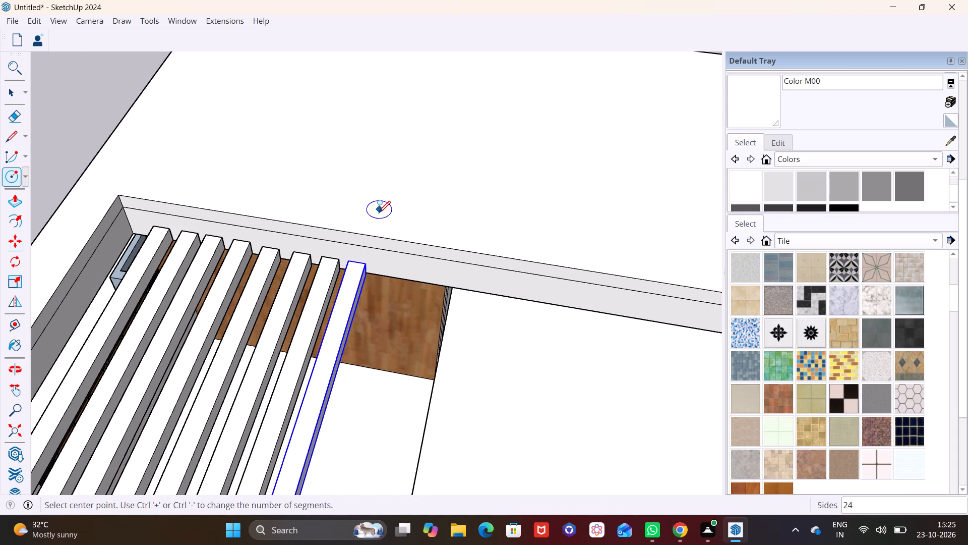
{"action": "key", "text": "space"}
Push the top face of the column protruding above the pergola beams down about 1 1/8 inches.
{"action": "middle_click_drag", "start_coordinate": [333, 269], "coordinate": [457, 204]}
{"action": "middle_click_drag", "start_coordinate": [386, 298], "coordinate": [351, 253]}
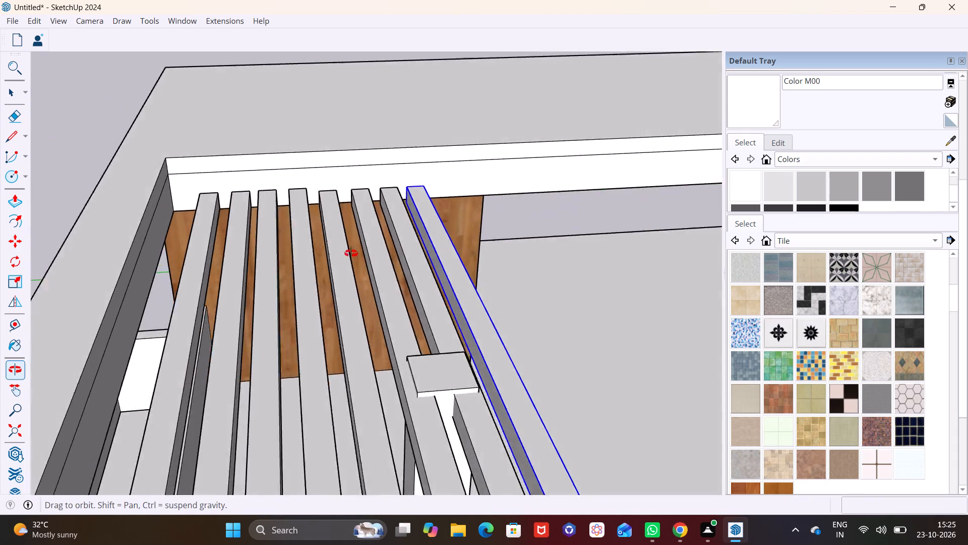
{"action": "middle_click_drag", "start_coordinate": [351, 253], "coordinate": [314, 216]}
{"action": "scroll", "coordinate": [390, 343], "scroll_direction": "down", "scroll_amount": 2}
{"action": "middle_click_drag", "start_coordinate": [369, 365], "coordinate": [301, 393]}
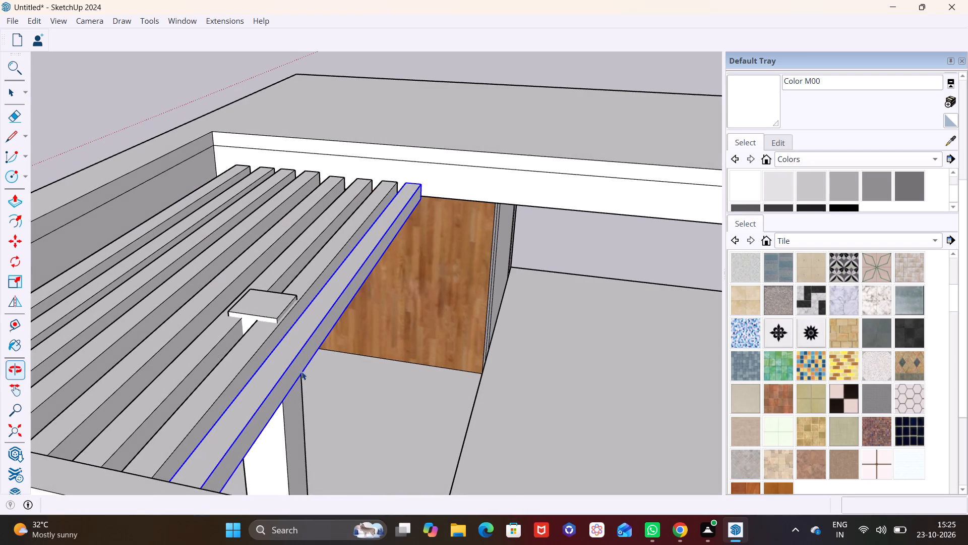
{"action": "left_click", "coordinate": [261, 303]}
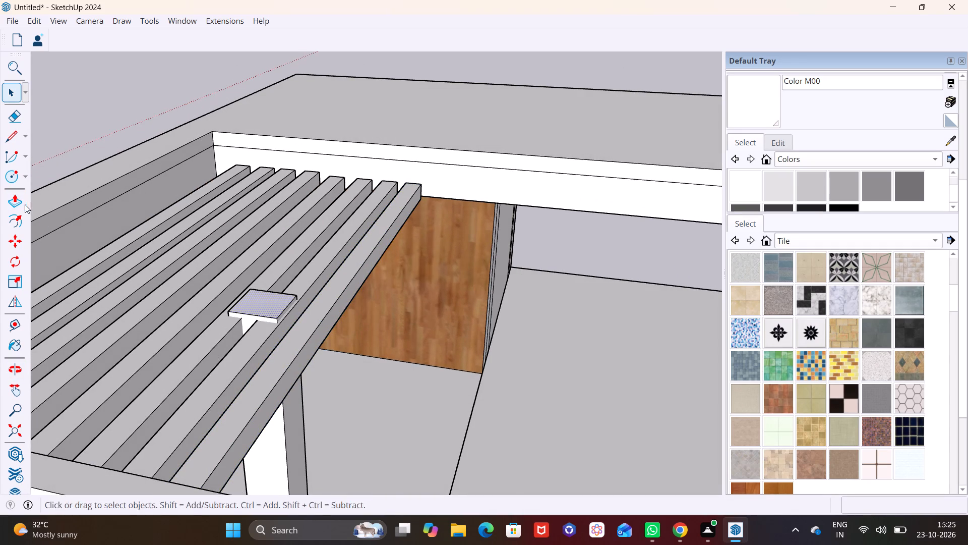
{"action": "left_click", "coordinate": [11, 200]}
{"action": "left_click", "coordinate": [259, 297]}
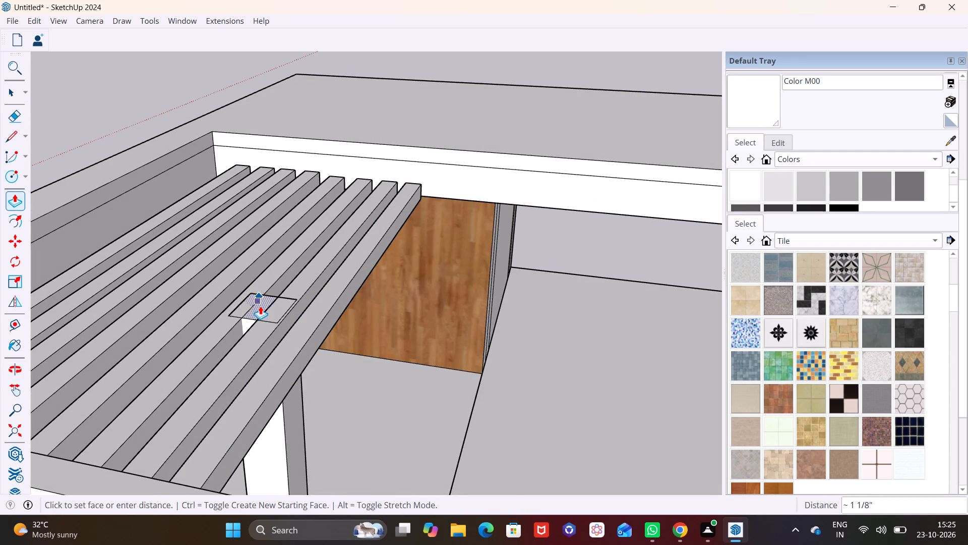
{"action": "left_click", "coordinate": [257, 331]}
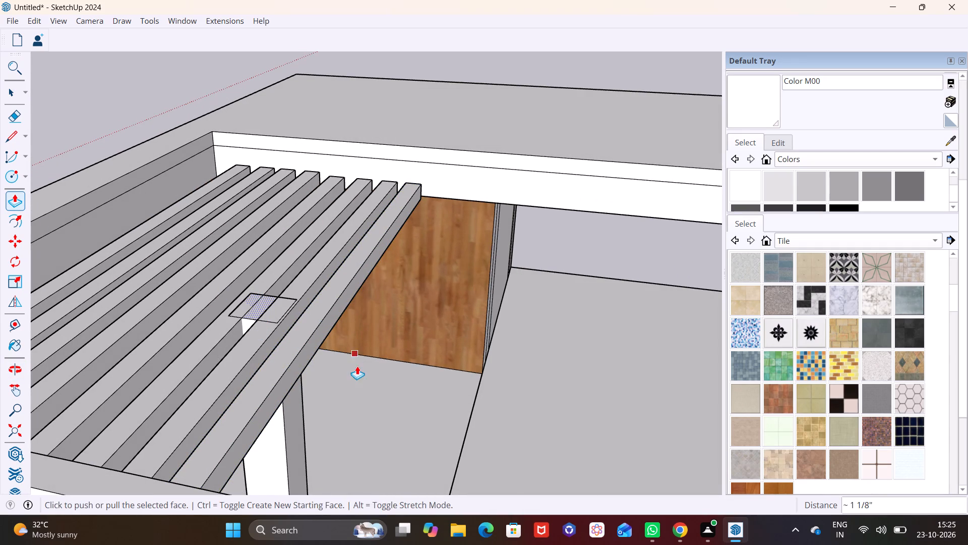
{"action": "key", "text": "space"}
Examine the column top and the rebuilt pergola beams from below and above.
{"action": "left_click", "coordinate": [358, 368]}
{"action": "middle_click_drag", "start_coordinate": [355, 356], "coordinate": [420, 254]}
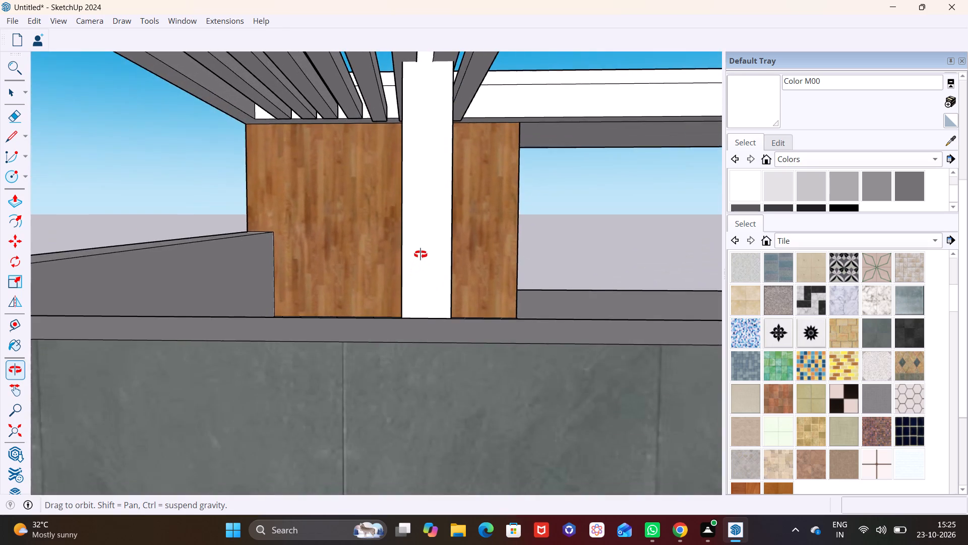
{"action": "middle_click_drag", "start_coordinate": [420, 254], "coordinate": [404, 350]}
{"action": "scroll", "coordinate": [400, 320], "scroll_direction": "down", "scroll_amount": 2}
{"action": "middle_click_drag", "start_coordinate": [404, 321], "coordinate": [237, 321], "text": "shift"}
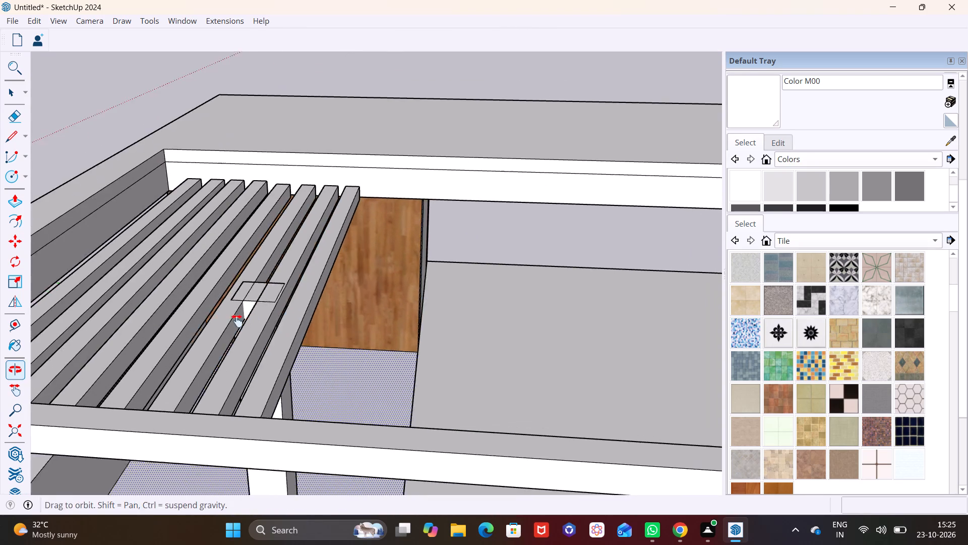
{"action": "middle_click_drag", "start_coordinate": [237, 321], "coordinate": [236, 322], "text": "shift"}
{"action": "middle_click_drag", "start_coordinate": [275, 284], "coordinate": [300, 397]}
{"action": "scroll", "coordinate": [321, 319], "scroll_direction": "up", "scroll_amount": 4}
{"action": "middle_click_drag", "start_coordinate": [309, 318], "coordinate": [241, 333]}
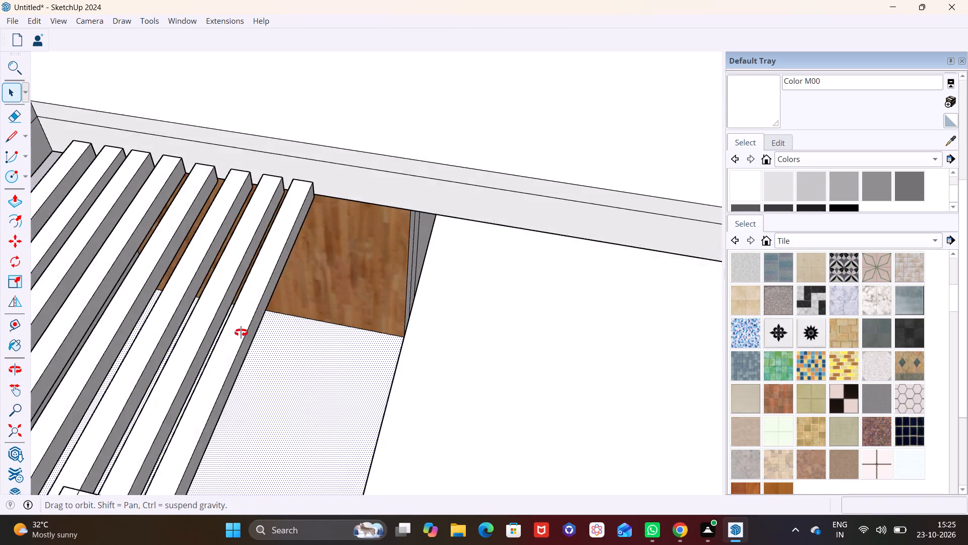
Copy the last pergola beam three times along the slab edge in front of the wood-clad wall, about 10 1/8, 9 13/16 and 9 13/16 inches apart.
{"action": "middle_click_drag", "start_coordinate": [241, 333], "coordinate": [250, 354]}
{"action": "scroll", "coordinate": [279, 289], "scroll_direction": "up", "scroll_amount": 2}
{"action": "left_click", "coordinate": [308, 223]}
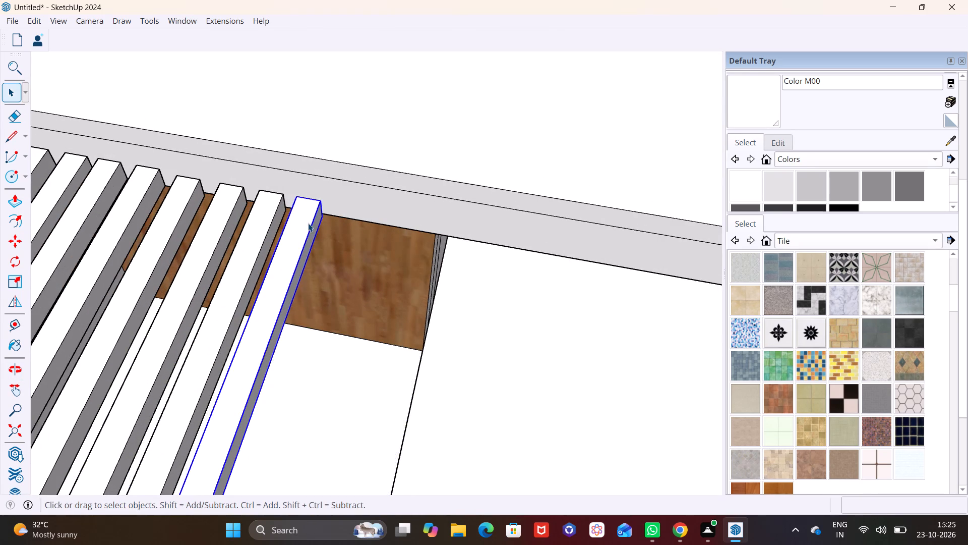
{"action": "key", "text": "m"}
{"action": "left_click", "coordinate": [325, 217]}
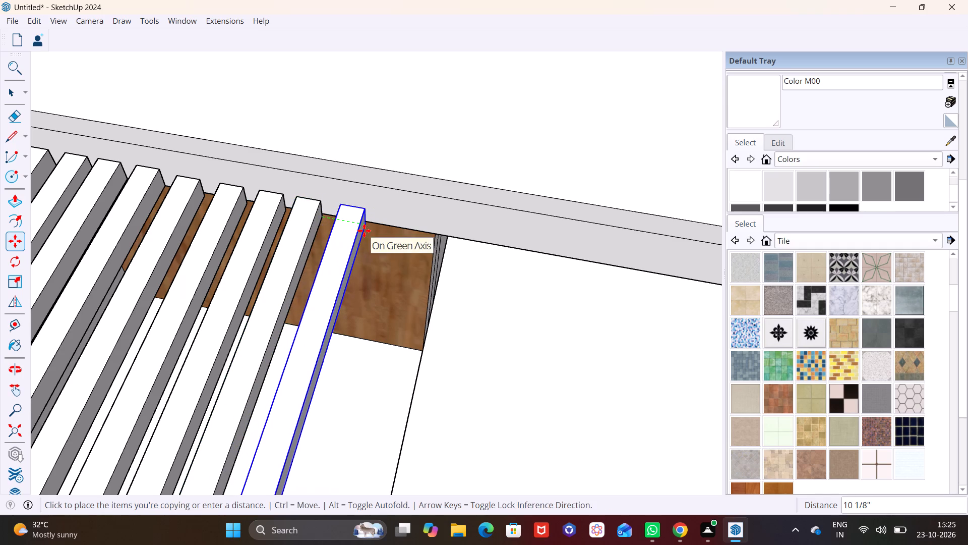
{"action": "left_click", "coordinate": [364, 231]}
{"action": "left_click", "coordinate": [368, 226]}
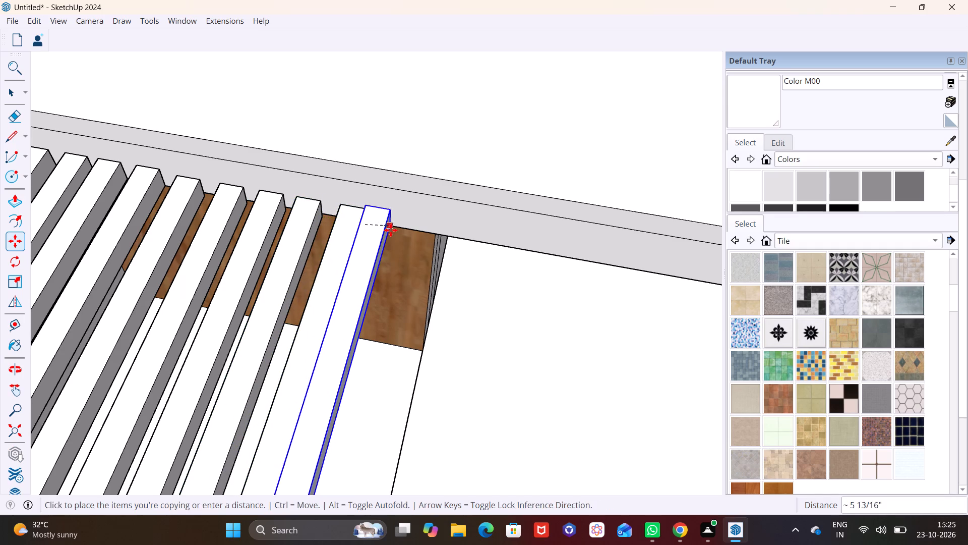
{"action": "left_click", "coordinate": [407, 236]}
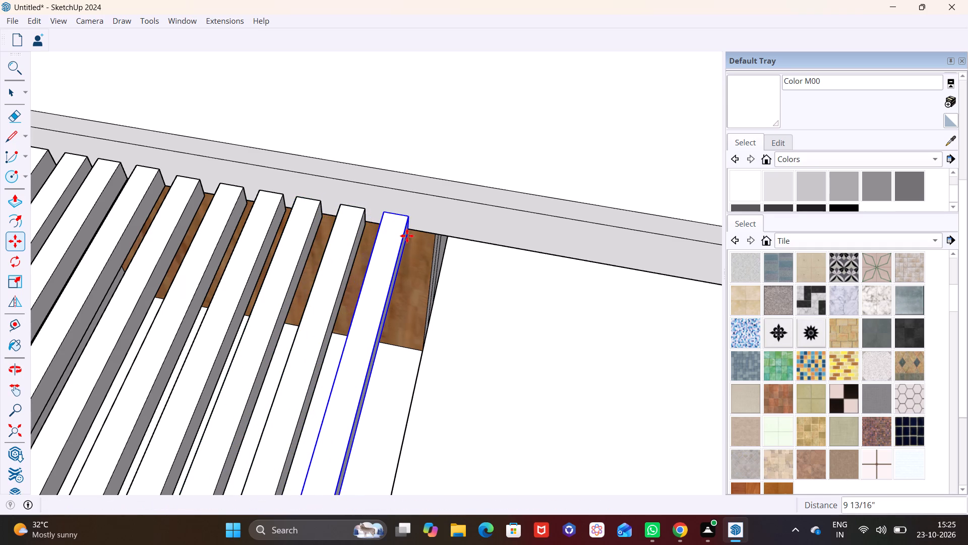
{"action": "left_click", "coordinate": [411, 230]}
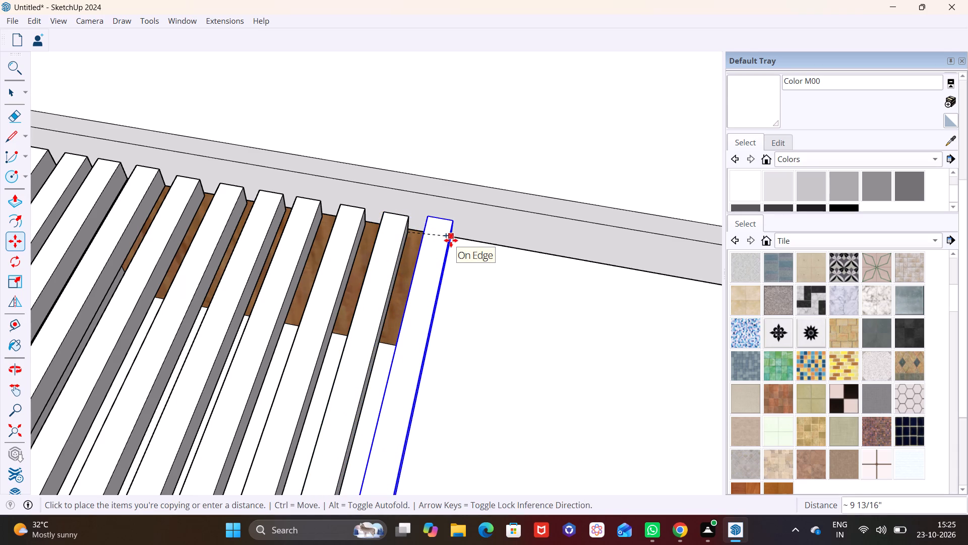
{"action": "left_click", "coordinate": [451, 240]}
Add four more beam copies continuing past the wood-clad wall, the first about 8 7/8, the third 9 5/8 and the last 9 7/8 inches apart.
{"action": "middle_click_drag", "start_coordinate": [461, 266], "coordinate": [382, 188]}
{"action": "scroll", "coordinate": [381, 187], "scroll_direction": "down", "scroll_amount": 6}
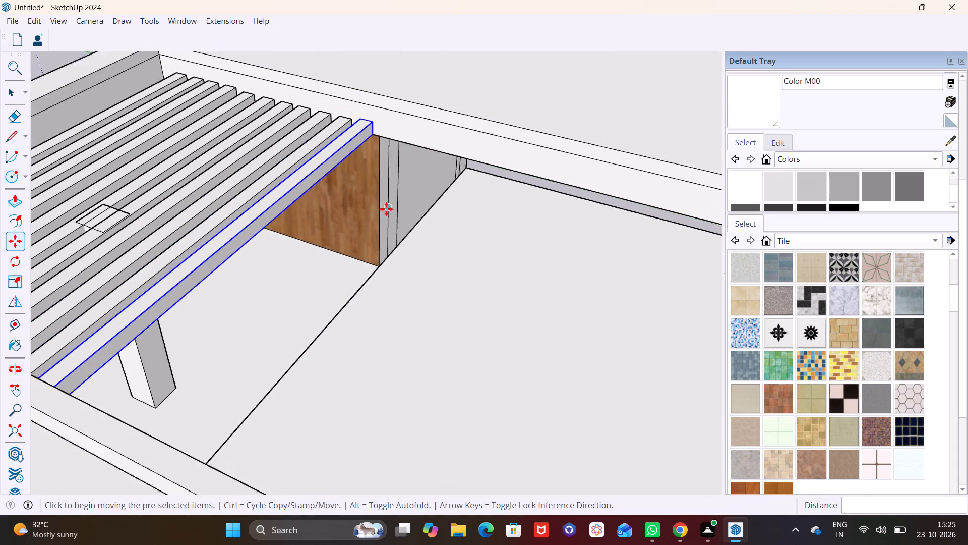
{"action": "middle_click_drag", "start_coordinate": [382, 202], "coordinate": [394, 257]}
{"action": "scroll", "coordinate": [360, 206], "scroll_direction": "up", "scroll_amount": 6}
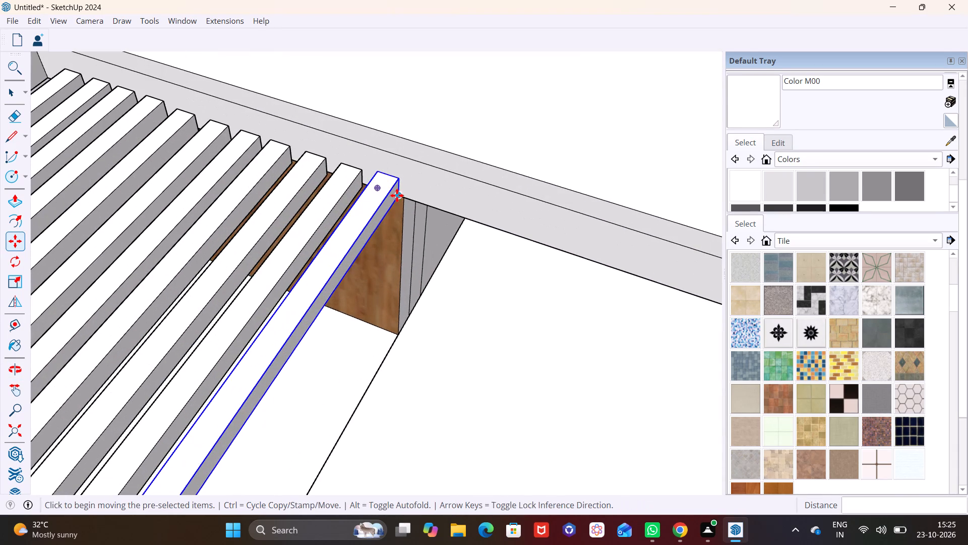
{"action": "left_click", "coordinate": [403, 195]}
{"action": "left_click", "coordinate": [431, 212]}
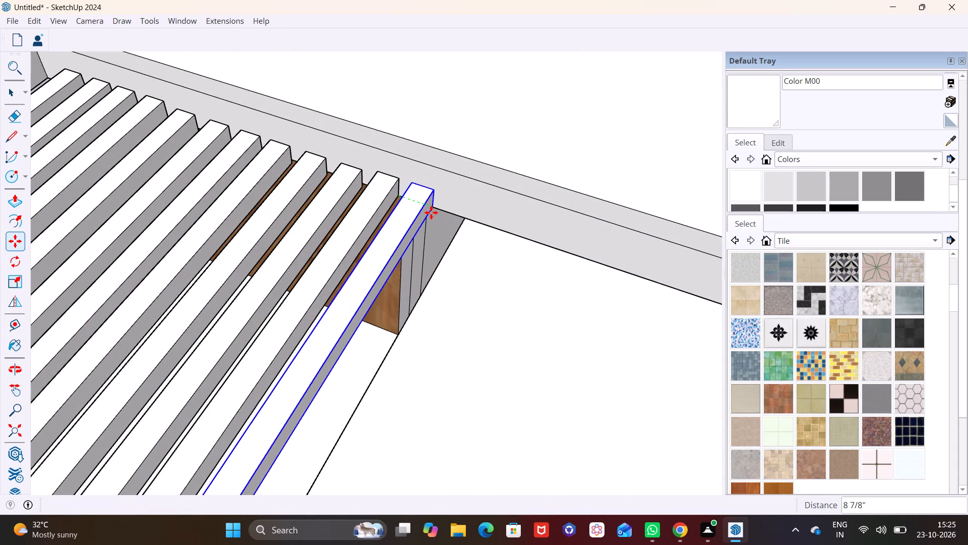
{"action": "left_click", "coordinate": [433, 208]}
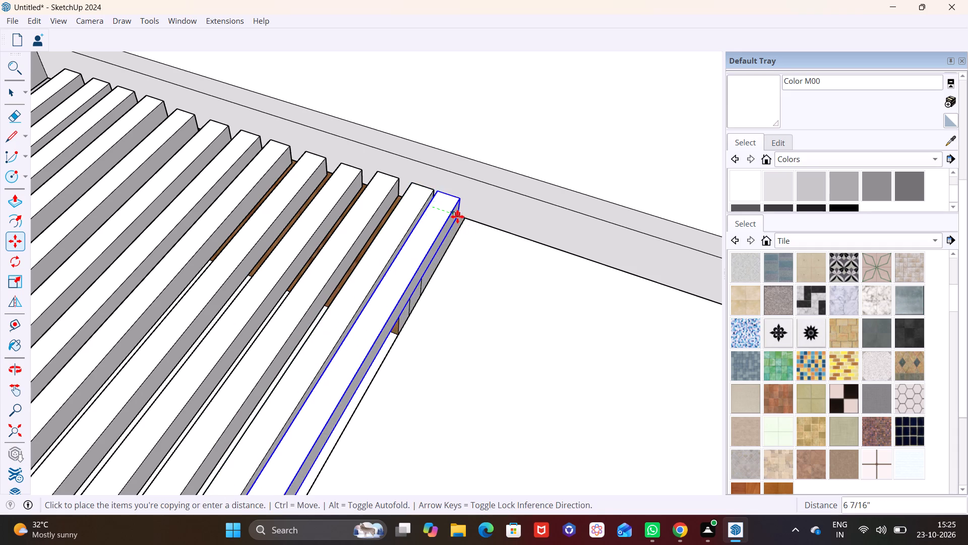
{"action": "left_click", "coordinate": [469, 221]}
{"action": "left_click", "coordinate": [471, 219]}
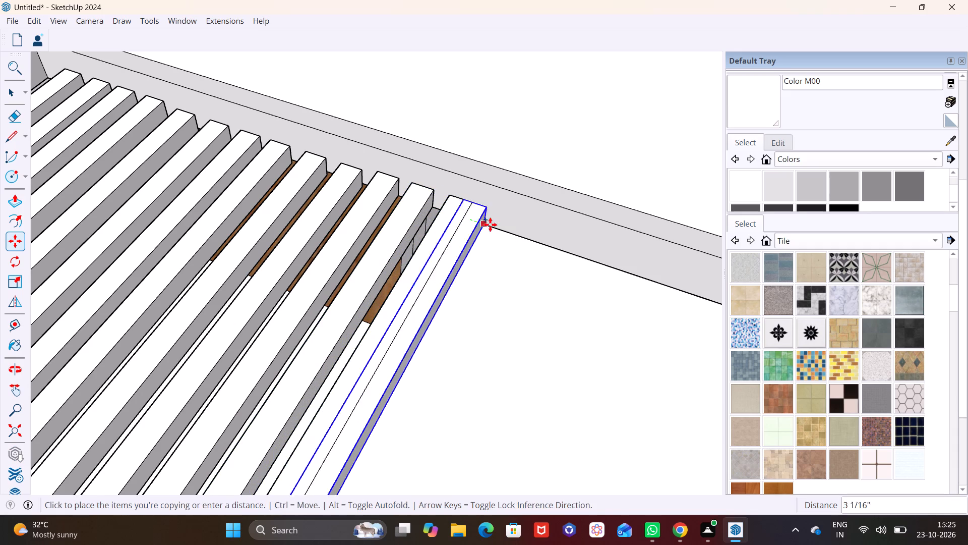
{"action": "left_click", "coordinate": [510, 232]}
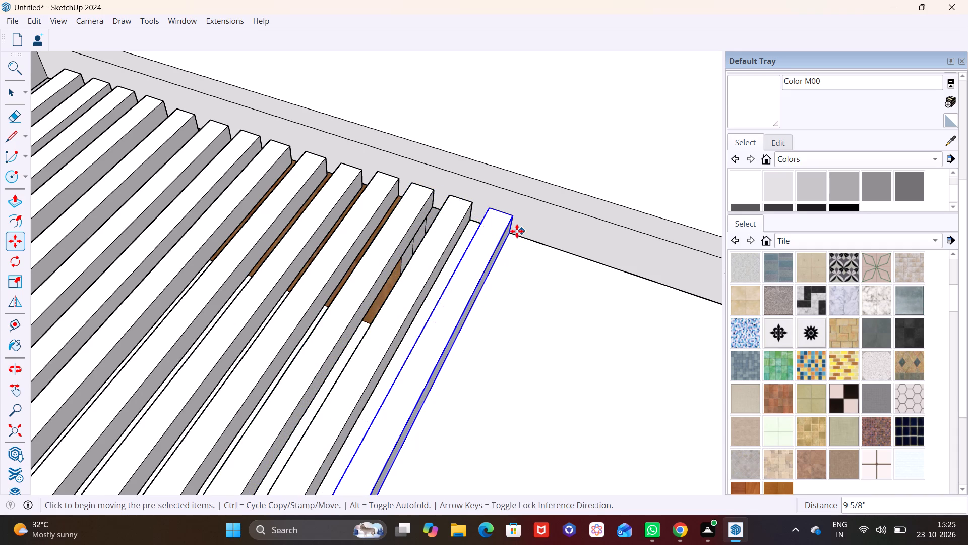
{"action": "left_click", "coordinate": [512, 231]}
{"action": "left_click", "coordinate": [551, 248]}
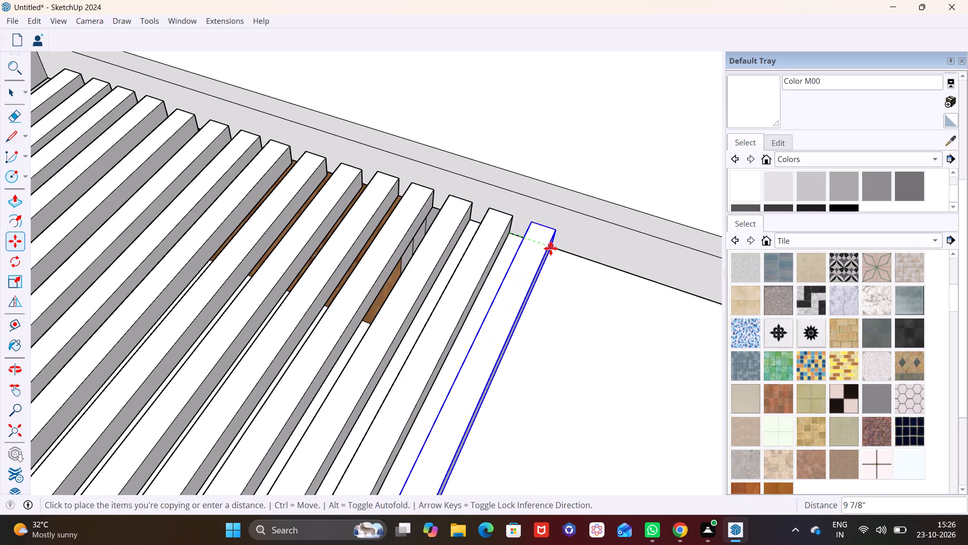
Continue the row along the slab edge with four more beam copies, about 8 7/8, 8 1/8, 8 1/8 and 8 inches apart.
{"action": "scroll", "coordinate": [541, 250], "scroll_direction": "down", "scroll_amount": 7}
{"action": "middle_click_drag", "start_coordinate": [495, 274], "coordinate": [205, 219], "text": "shift"}
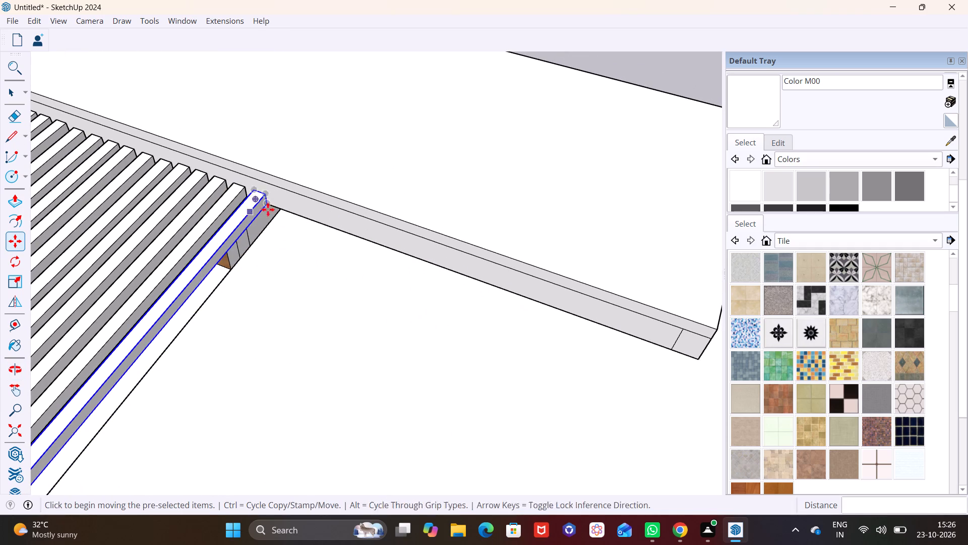
{"action": "left_click", "coordinate": [272, 206]}
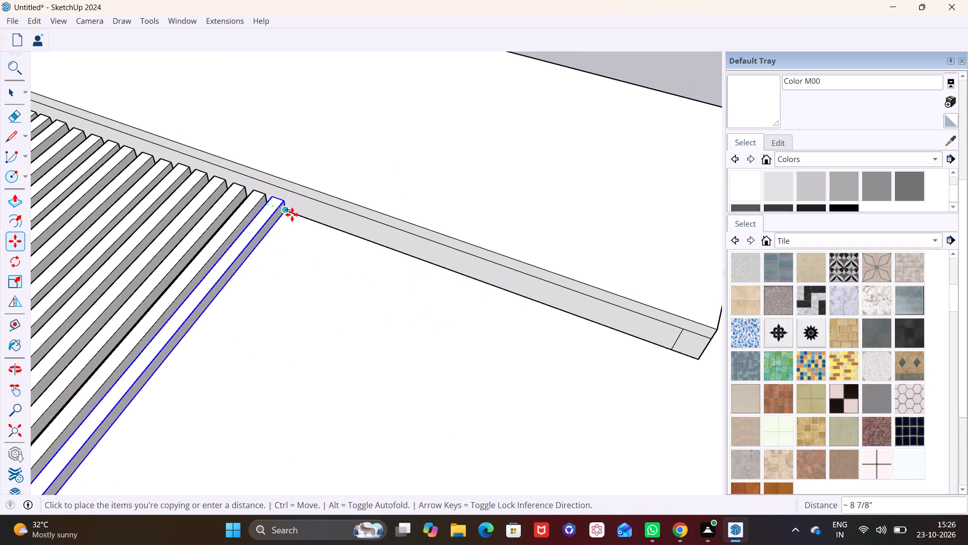
{"action": "left_click", "coordinate": [292, 214]}
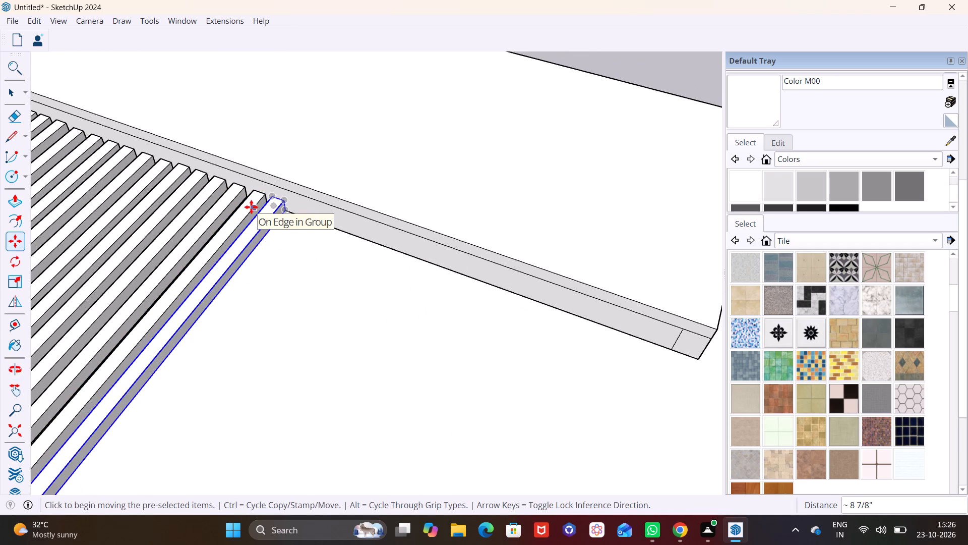
{"action": "middle_click_drag", "start_coordinate": [277, 201], "coordinate": [350, 287]}
{"action": "scroll", "coordinate": [351, 312], "scroll_direction": "up", "scroll_amount": 2}
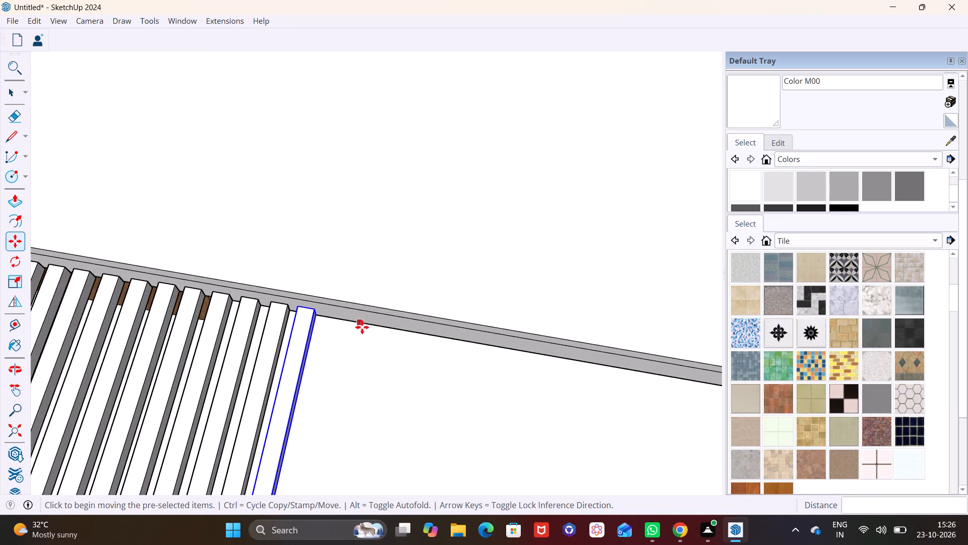
{"action": "scroll", "coordinate": [362, 327], "scroll_direction": "up", "scroll_amount": 1}
{"action": "middle_click_drag", "start_coordinate": [362, 328], "coordinate": [380, 294], "text": "shift"}
{"action": "scroll", "coordinate": [308, 282], "scroll_direction": "up", "scroll_amount": 3}
{"action": "left_click", "coordinate": [341, 263]}
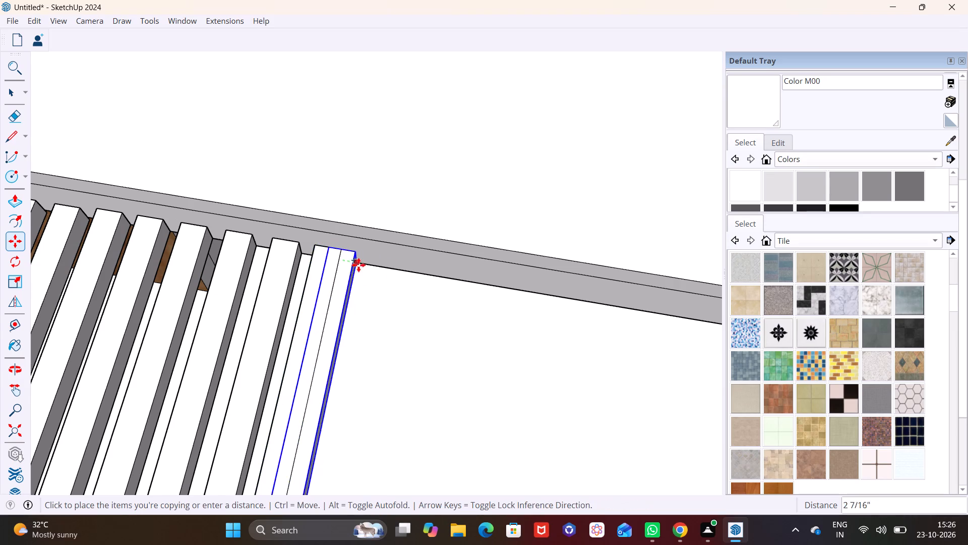
{"action": "left_click", "coordinate": [380, 270]}
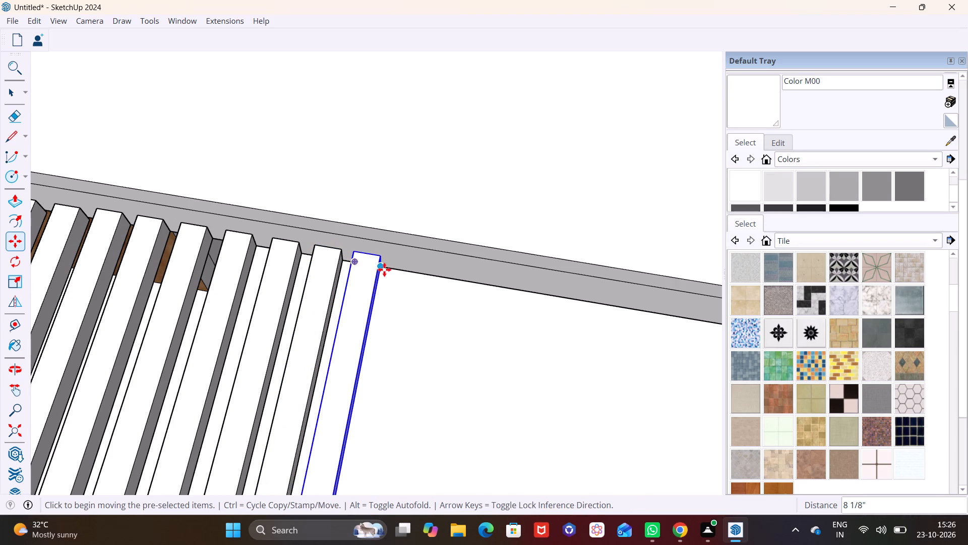
{"action": "left_click", "coordinate": [380, 268]}
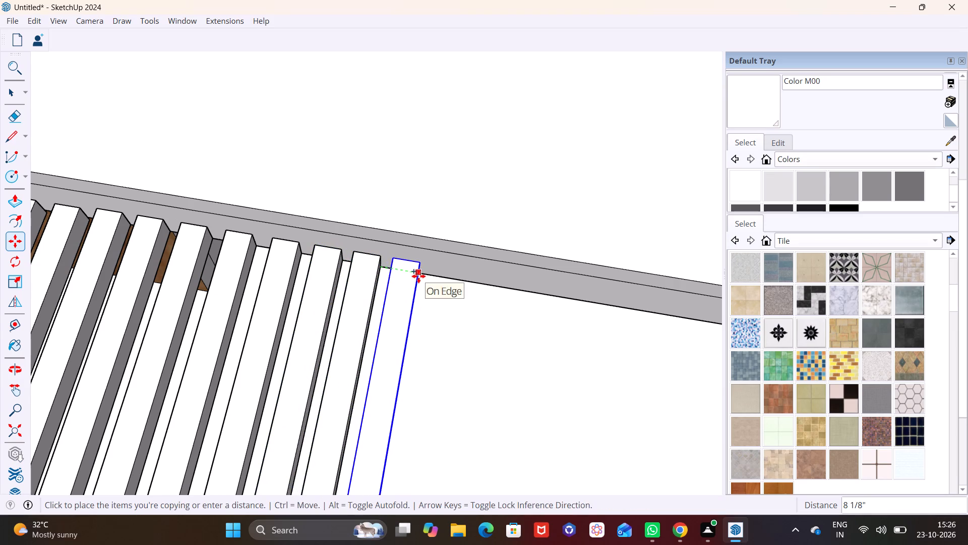
{"action": "left_click", "coordinate": [418, 276]}
{"action": "left_click", "coordinate": [418, 275]}
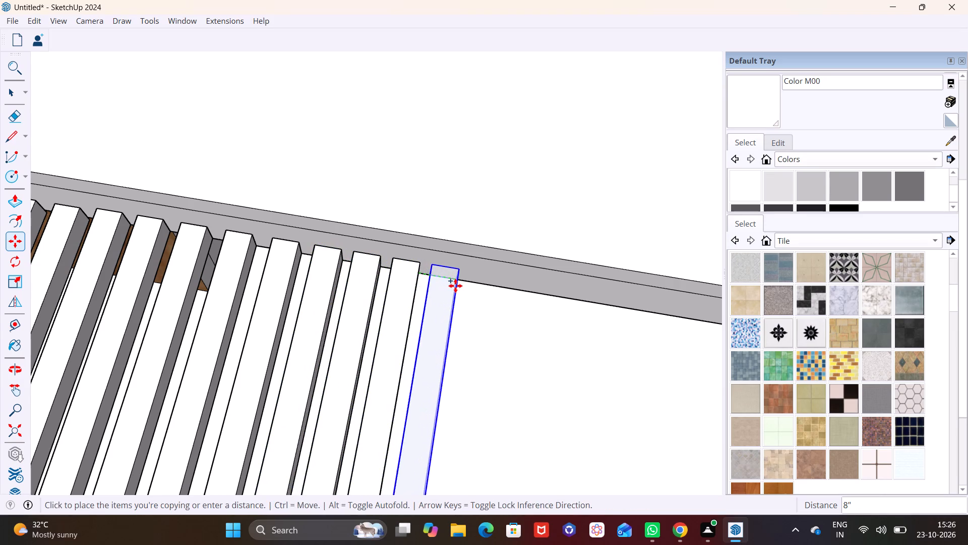
{"action": "left_click", "coordinate": [455, 286]}
Copy the outermost beam twice more towards the far end of the slab edge, about 8 5/8 and 8 3/8 inches apart.
{"action": "scroll", "coordinate": [382, 287], "scroll_direction": "down", "scroll_amount": 6}
{"action": "middle_click_drag", "start_coordinate": [383, 308], "coordinate": [120, 258], "text": "shift"}
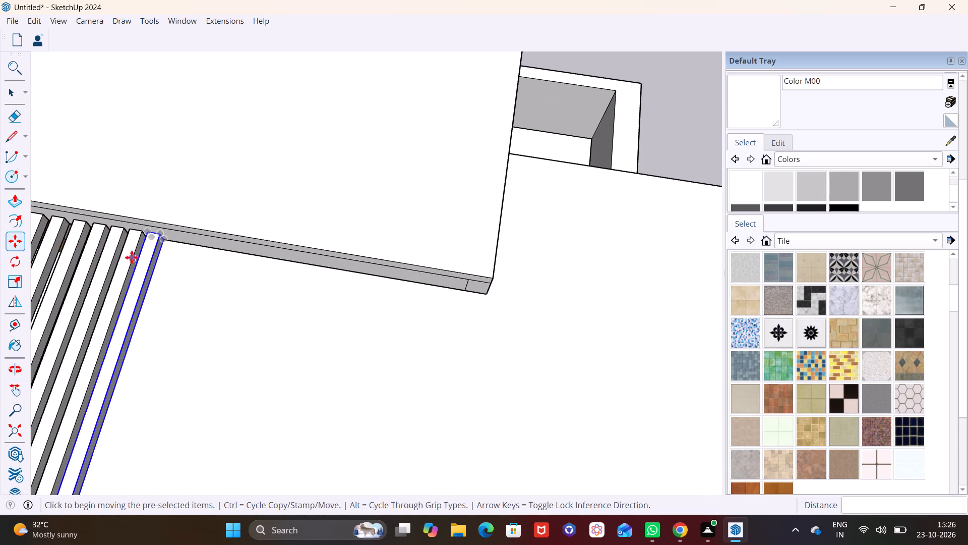
{"action": "left_click", "coordinate": [165, 240]}
{"action": "left_click", "coordinate": [183, 244]}
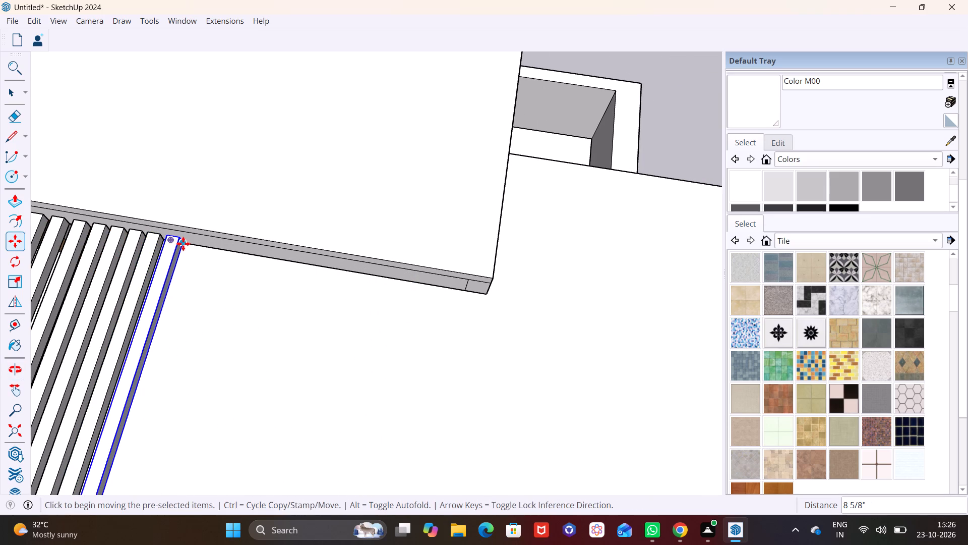
{"action": "left_click", "coordinate": [186, 242]}
{"action": "left_click", "coordinate": [202, 247]}
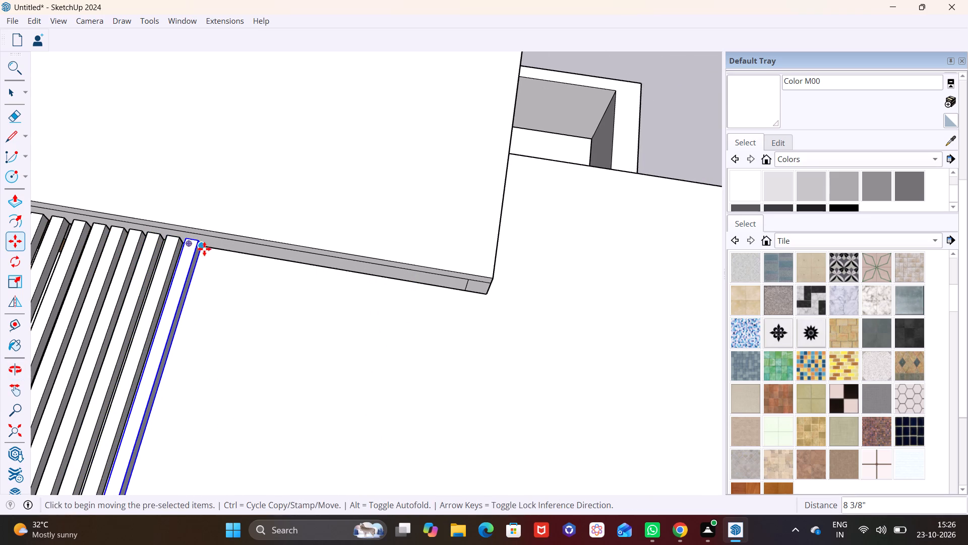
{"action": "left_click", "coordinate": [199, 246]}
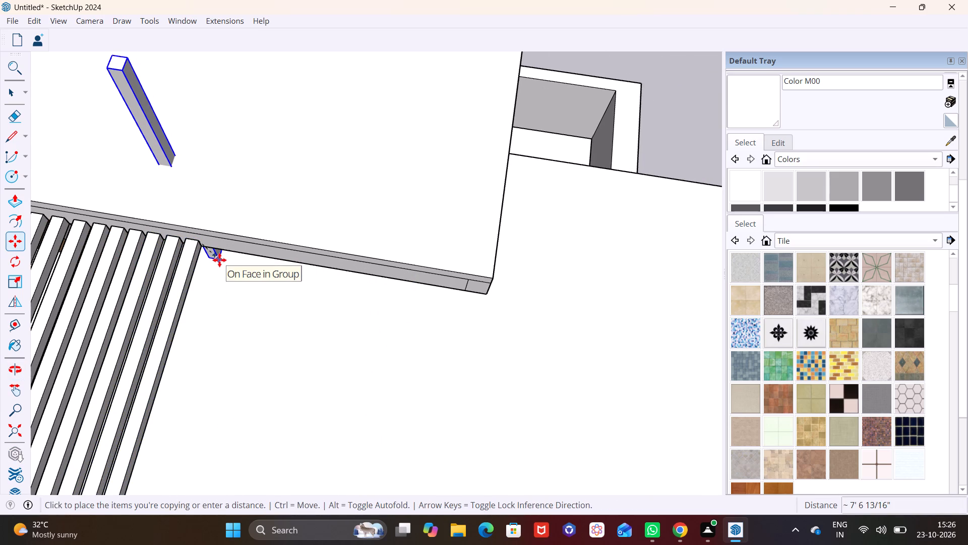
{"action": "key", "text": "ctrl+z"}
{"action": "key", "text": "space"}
Reselect the outermost beam and add two more evenly spaced copies along the slab edge.
{"action": "left_click", "coordinate": [189, 259]}
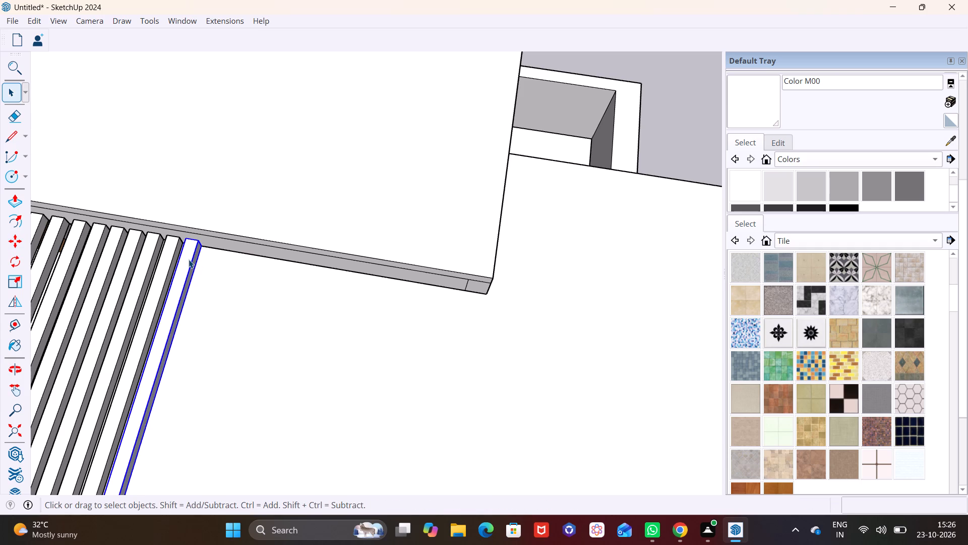
{"action": "key", "text": "m"}
{"action": "left_click", "coordinate": [202, 247]}
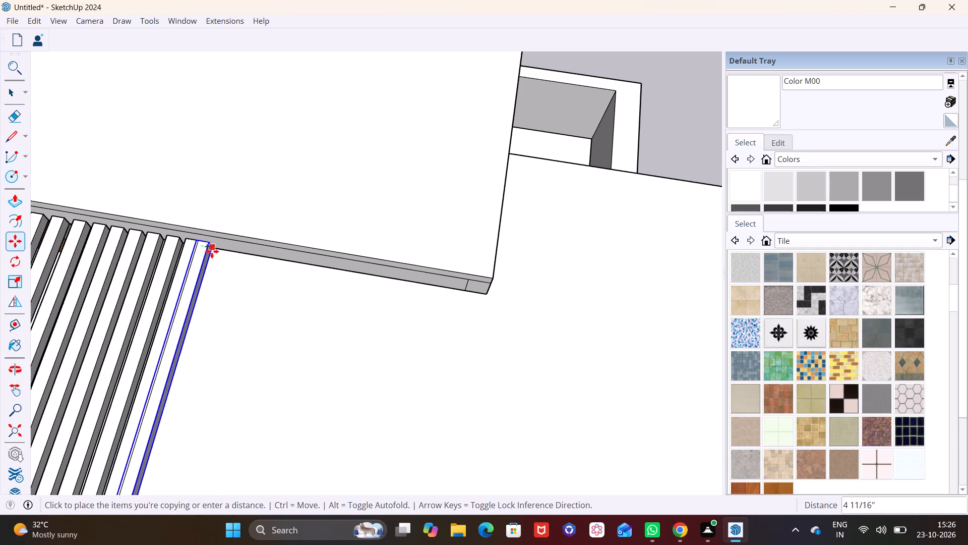
{"action": "left_click", "coordinate": [219, 254]}
{"action": "left_click", "coordinate": [220, 250]}
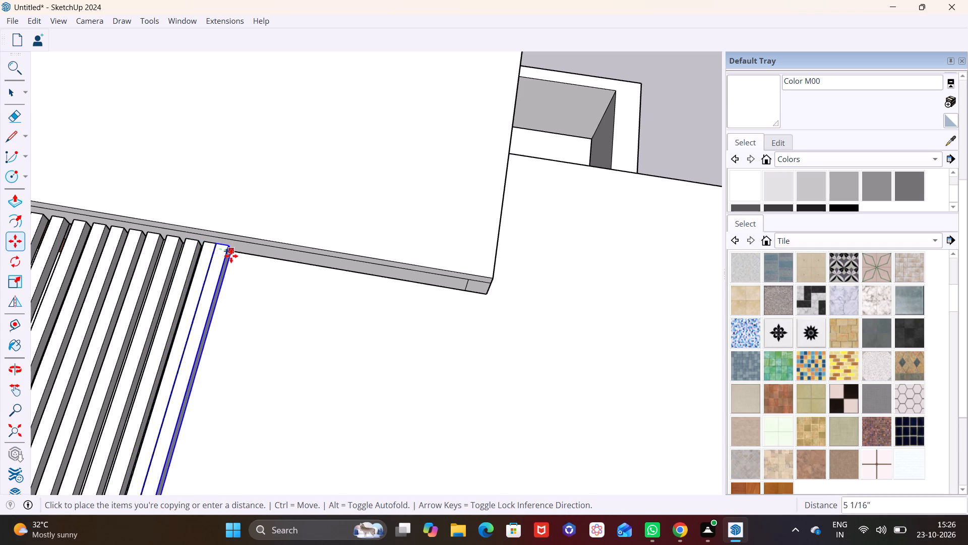
{"action": "left_click", "coordinate": [237, 258]}
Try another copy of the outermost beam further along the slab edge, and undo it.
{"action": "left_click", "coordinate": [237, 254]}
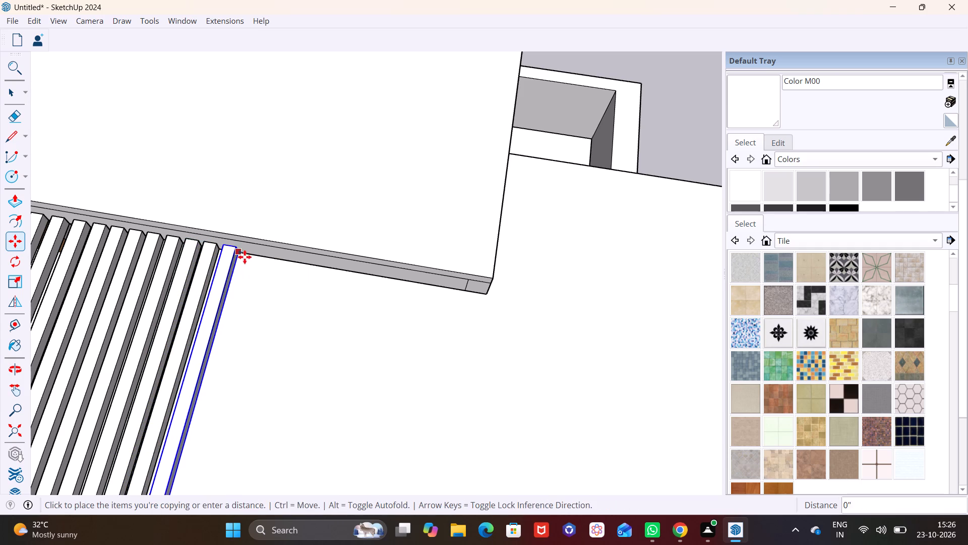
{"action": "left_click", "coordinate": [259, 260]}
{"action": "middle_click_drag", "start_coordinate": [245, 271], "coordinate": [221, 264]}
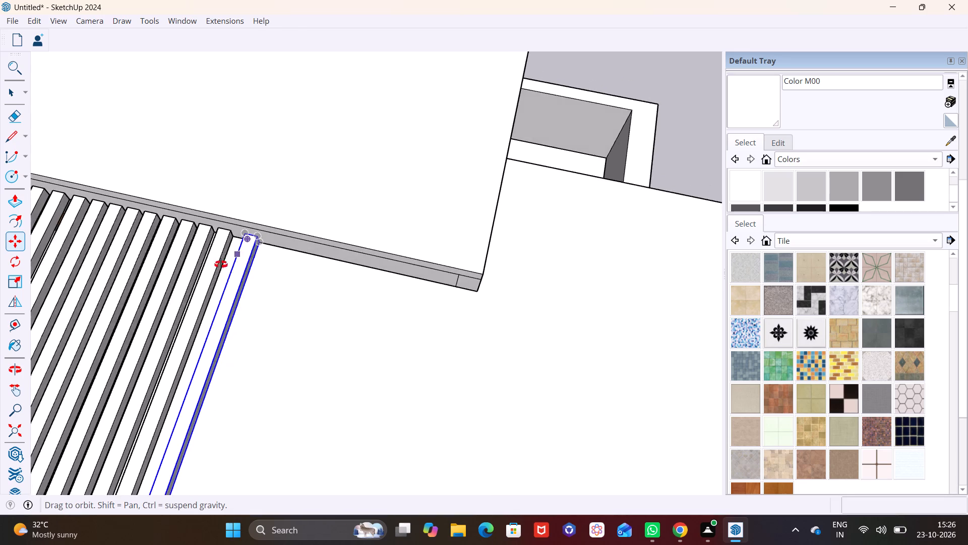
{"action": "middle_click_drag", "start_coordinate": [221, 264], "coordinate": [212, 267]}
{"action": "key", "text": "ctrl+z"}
Continue the pergola row with five more copies of the outermost beam along the slab edge, the first about 7 11/16 inches away.
{"action": "scroll", "coordinate": [220, 263], "scroll_direction": "up", "scroll_amount": 8}
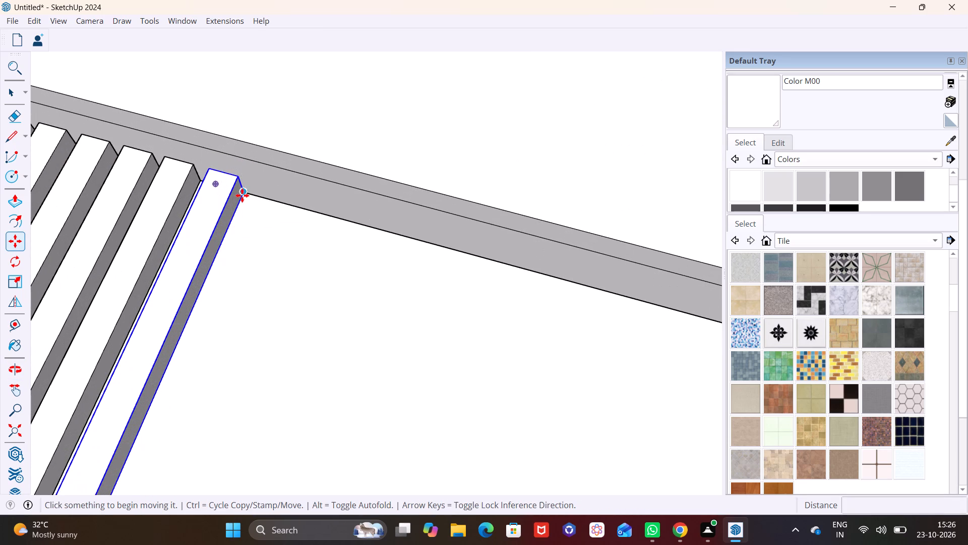
{"action": "left_click", "coordinate": [243, 192]}
{"action": "left_click", "coordinate": [282, 206]}
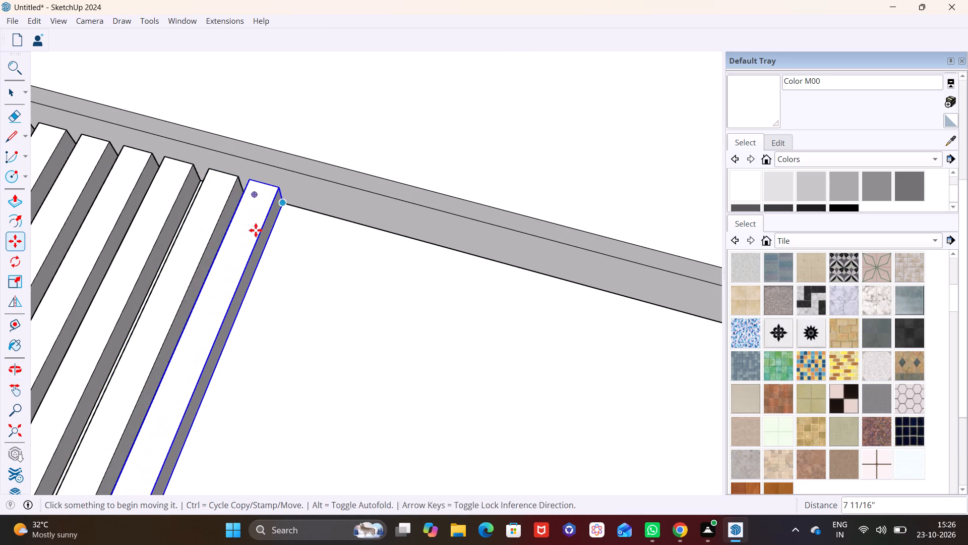
{"action": "left_click", "coordinate": [282, 203]}
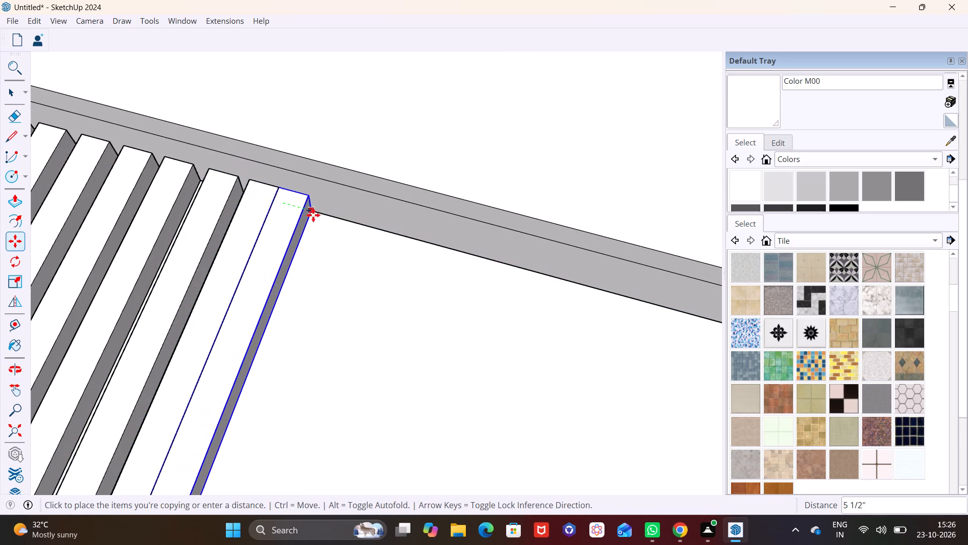
{"action": "left_click", "coordinate": [320, 217]}
{"action": "left_click", "coordinate": [322, 215]}
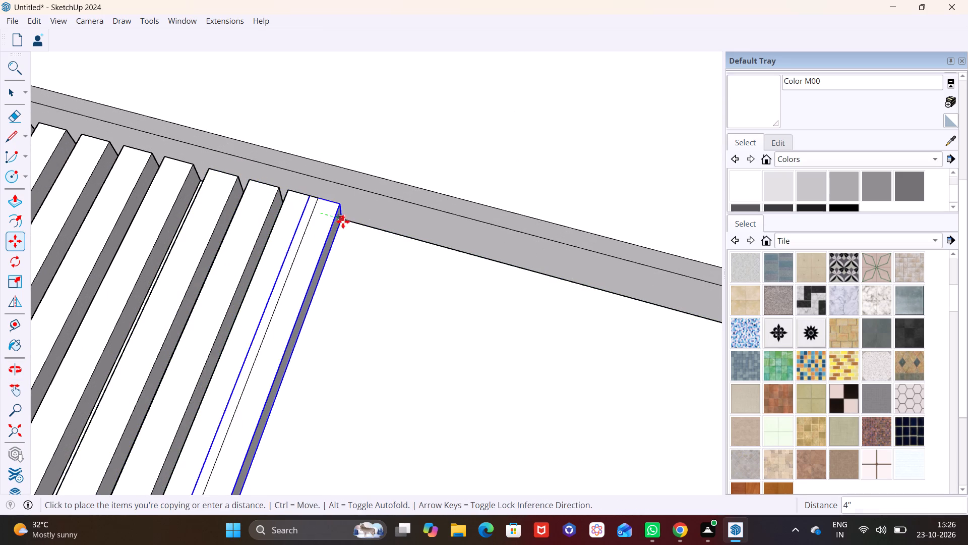
{"action": "left_click", "coordinate": [361, 229]}
{"action": "left_click", "coordinate": [359, 226]}
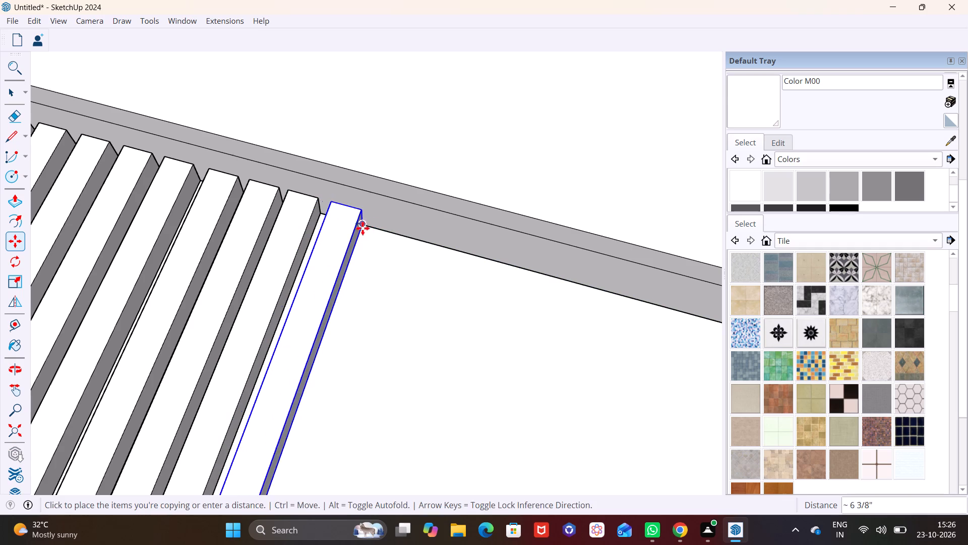
{"action": "left_click", "coordinate": [404, 242]}
{"action": "left_click", "coordinate": [408, 237]}
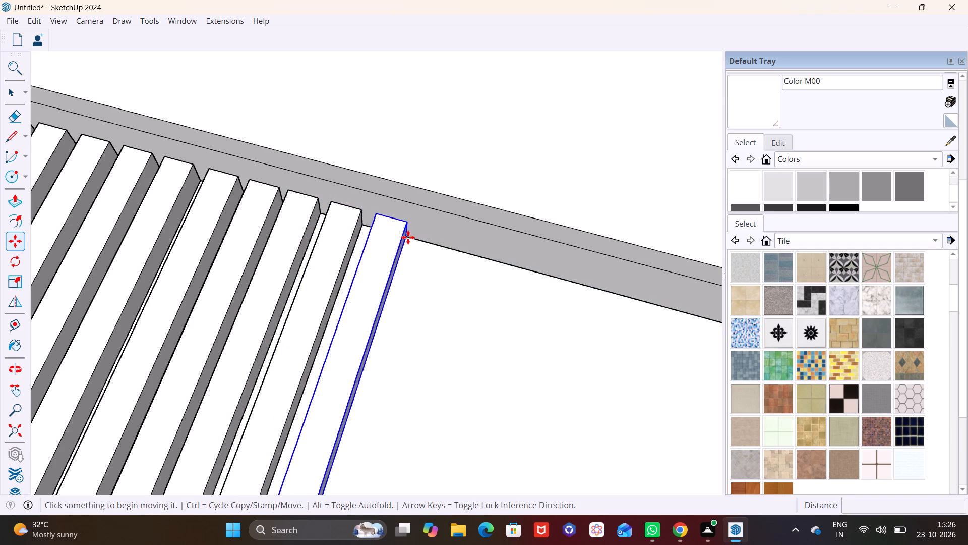
{"action": "left_click", "coordinate": [448, 251]}
Add three more copies of the outermost beam along the slab edge, about 8 3/16, 8 and 8 15/16 inches apart.
{"action": "scroll", "coordinate": [388, 290], "scroll_direction": "down", "scroll_amount": 3}
{"action": "middle_click_drag", "start_coordinate": [393, 300], "coordinate": [312, 239]}
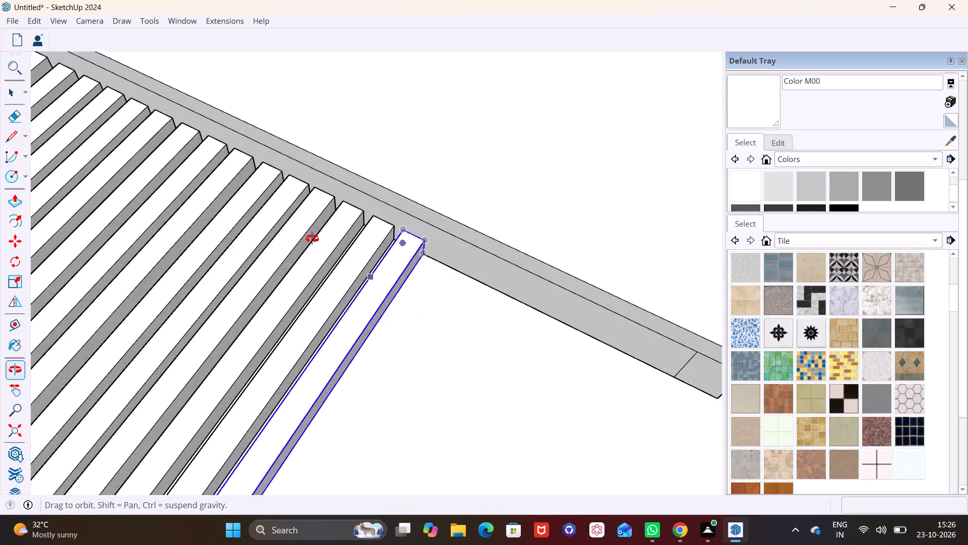
{"action": "middle_click_drag", "start_coordinate": [312, 239], "coordinate": [304, 220]}
{"action": "scroll", "coordinate": [415, 220], "scroll_direction": "up", "scroll_amount": 6}
{"action": "middle_click_drag", "start_coordinate": [416, 245], "coordinate": [411, 235]}
{"action": "middle_click_drag", "start_coordinate": [403, 233], "coordinate": [173, 187], "text": "shift"}
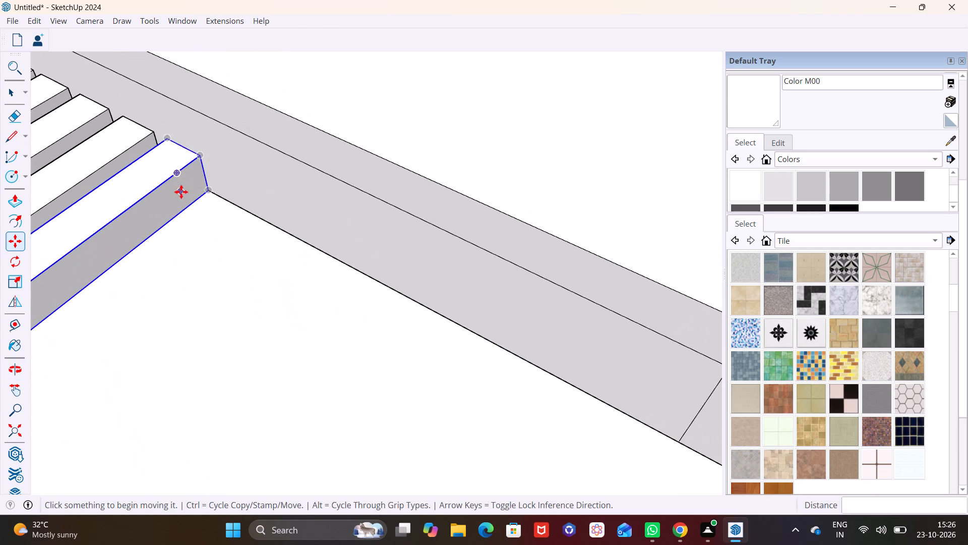
{"action": "left_click", "coordinate": [208, 191]}
{"action": "left_click", "coordinate": [261, 211]}
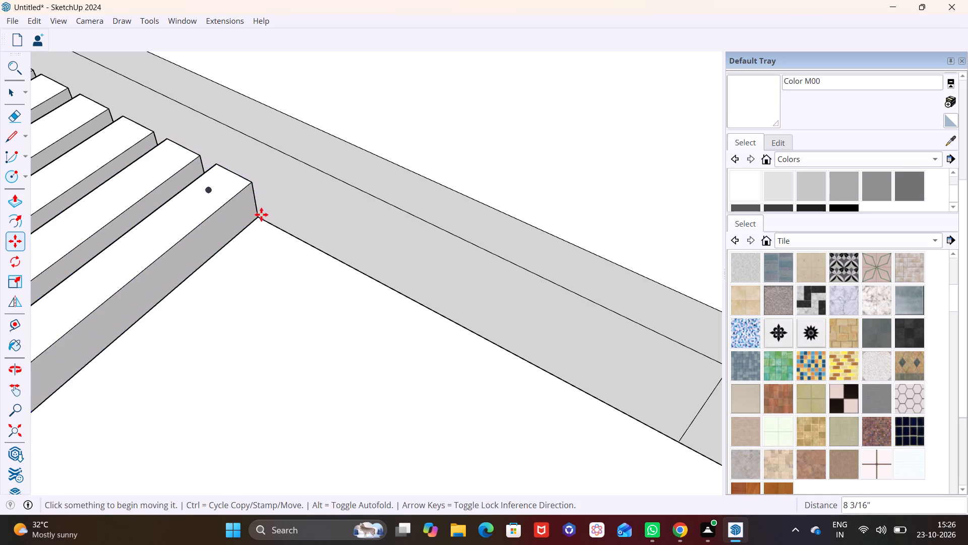
{"action": "left_click", "coordinate": [258, 217]}
{"action": "left_click", "coordinate": [307, 251]}
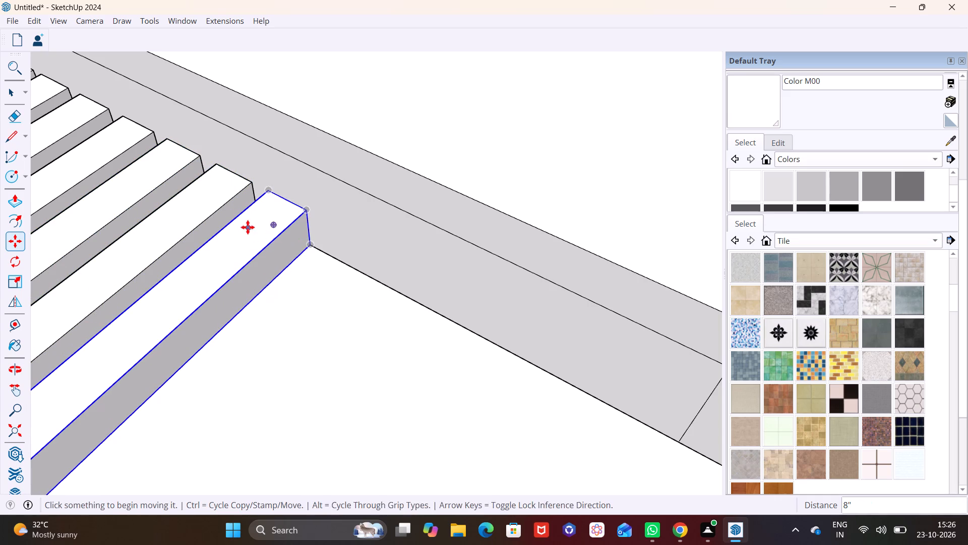
{"action": "left_click", "coordinate": [309, 245]}
{"action": "left_click", "coordinate": [376, 275]}
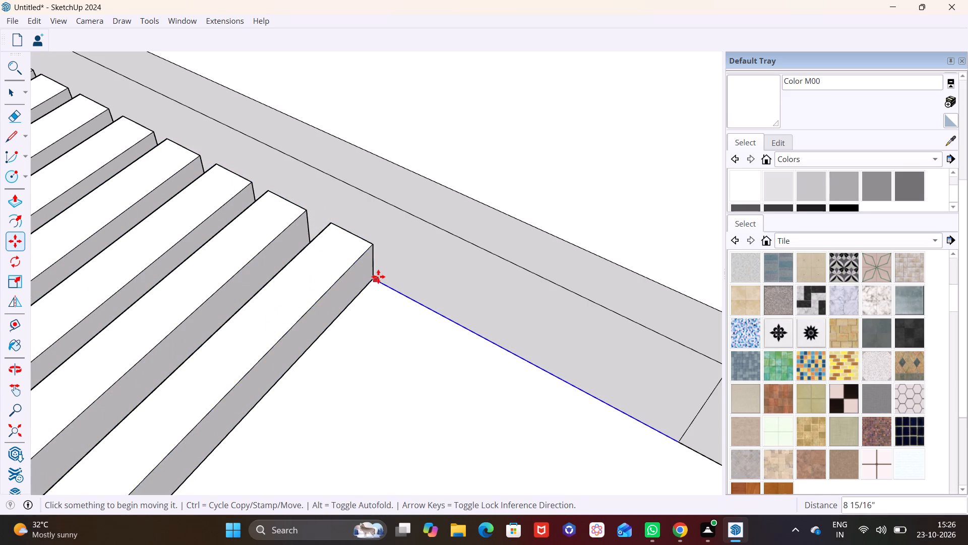
{"action": "left_click", "coordinate": [368, 278]}
{"action": "left_click", "coordinate": [374, 279]}
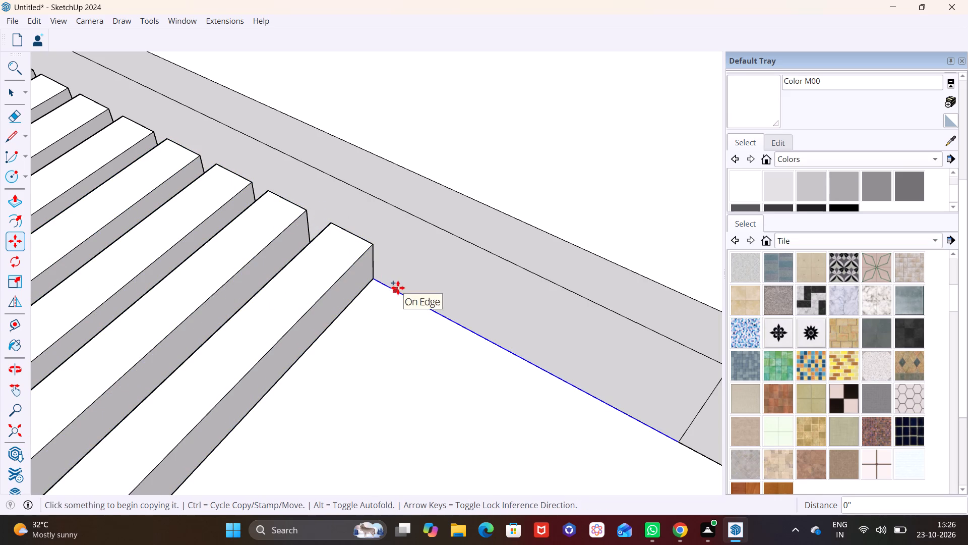
Reselect the outermost beam and copy it four more times, about 8 3/8 inches apart, to reach the far end of the slab edge.
{"action": "key", "text": "space"}
{"action": "left_click", "coordinate": [343, 288]}
{"action": "key", "text": "m"}
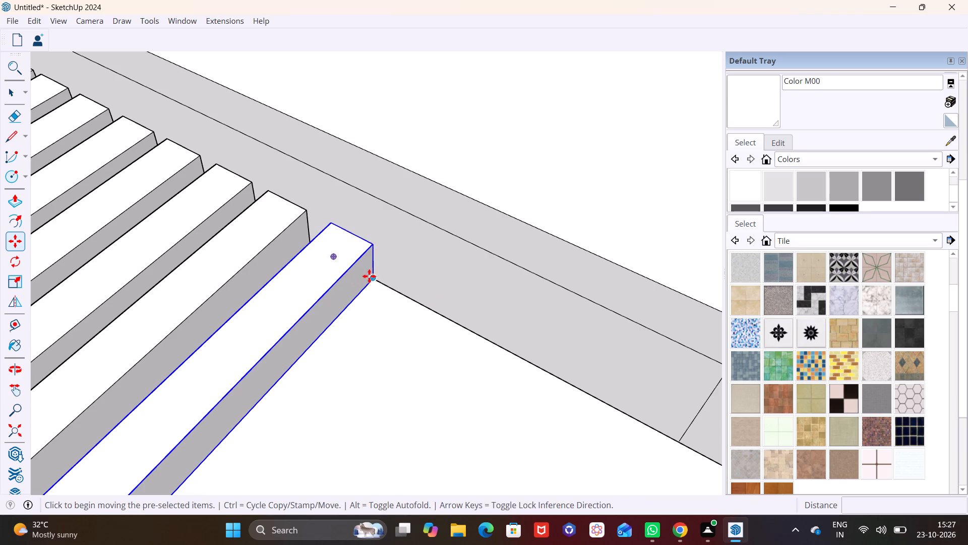
{"action": "left_click", "coordinate": [375, 280]}
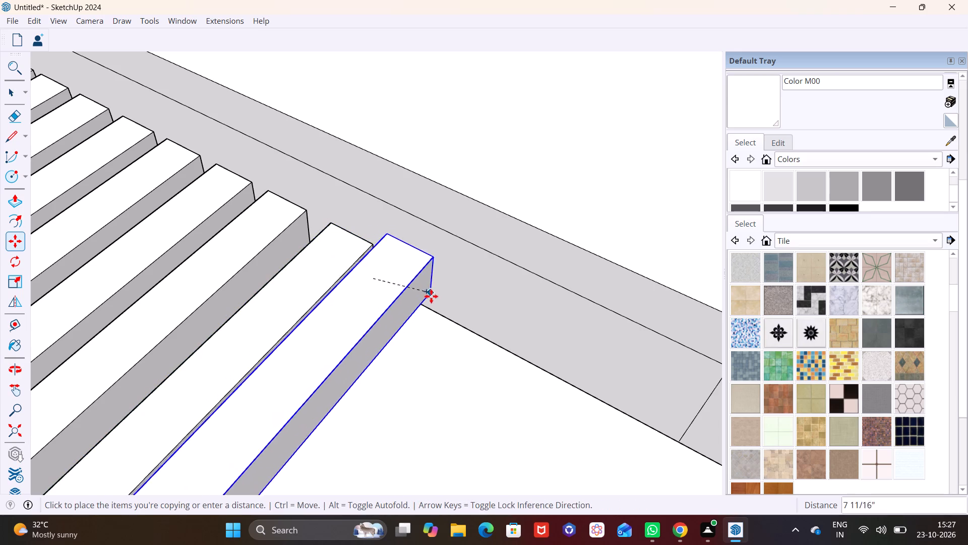
{"action": "left_click", "coordinate": [441, 312]}
{"action": "left_click", "coordinate": [441, 313]}
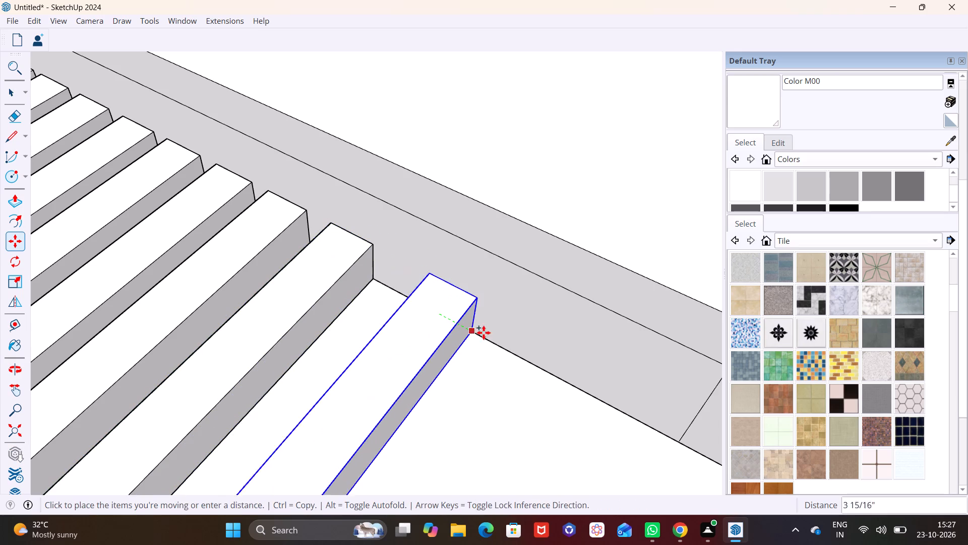
{"action": "left_click", "coordinate": [512, 348]}
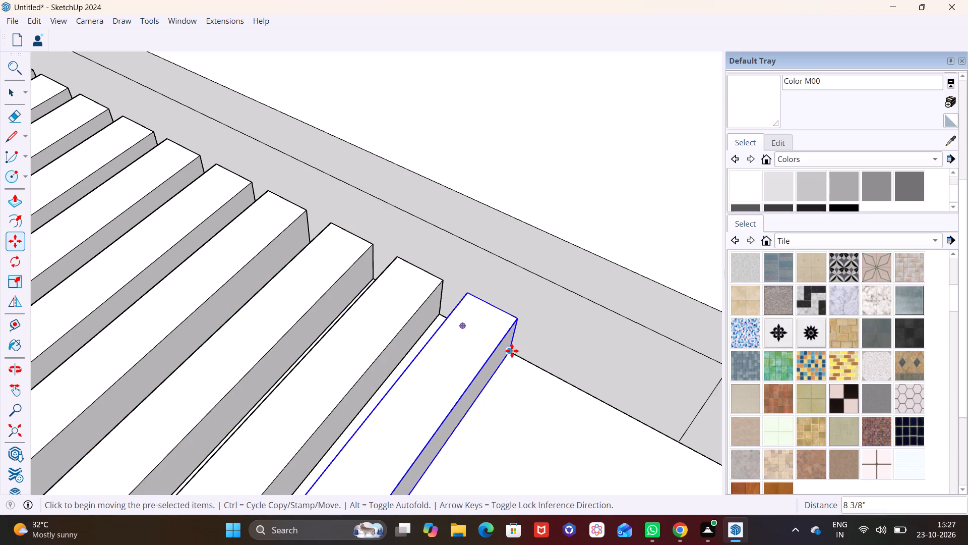
{"action": "left_click", "coordinate": [512, 351]}
{"action": "left_click", "coordinate": [576, 381]}
{"action": "left_click", "coordinate": [576, 386]}
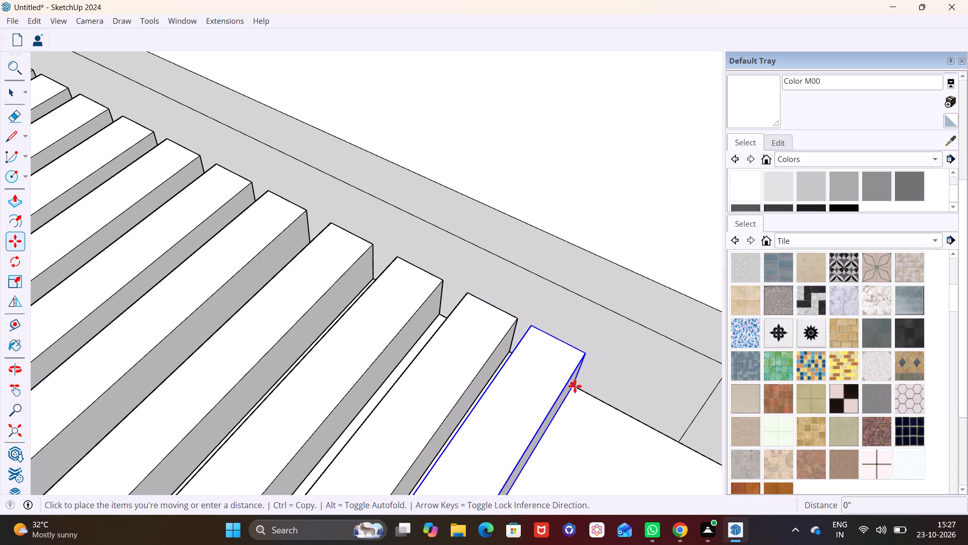
{"action": "left_click", "coordinate": [649, 424]}
{"action": "key", "text": "space"}
{"action": "left_click", "coordinate": [573, 195]}
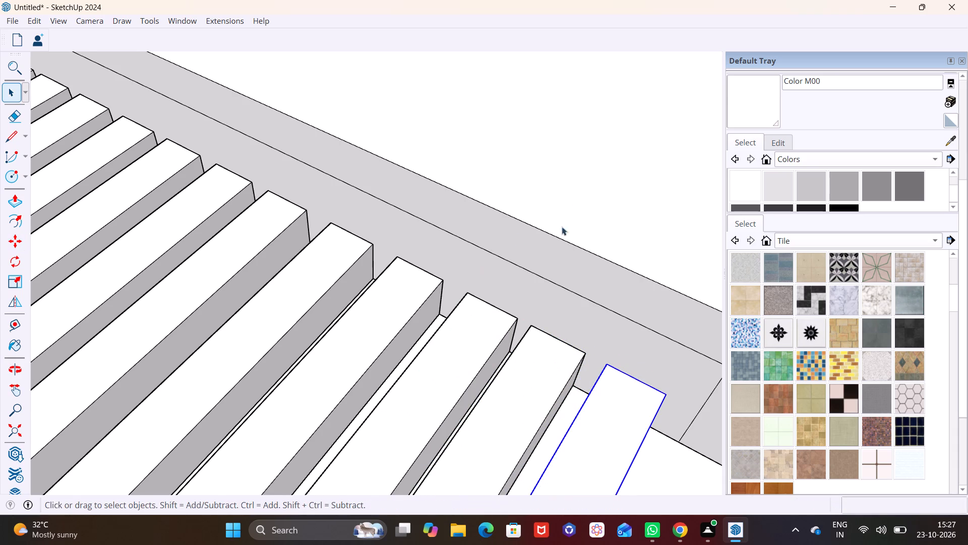
Push/Pull the end face of the pergola's outer edge beam until it covers the ends of all the newly added beams.
{"action": "scroll", "coordinate": [503, 225], "scroll_direction": "down", "scroll_amount": 20}
{"action": "scroll", "coordinate": [503, 225], "scroll_direction": "down", "scroll_amount": 2}
{"action": "middle_click_drag", "start_coordinate": [335, 329], "coordinate": [643, 253]}
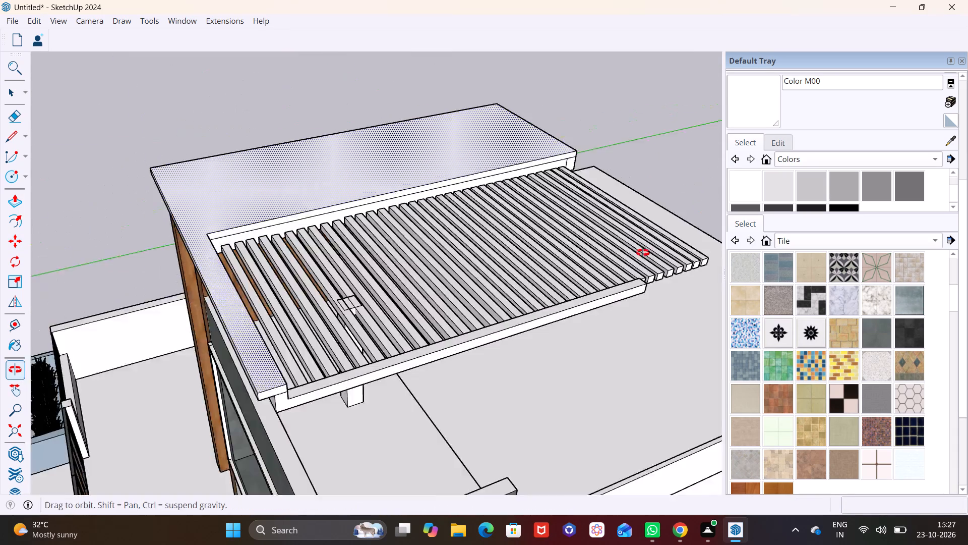
{"action": "middle_click_drag", "start_coordinate": [643, 253], "coordinate": [643, 250]}
{"action": "scroll", "coordinate": [610, 274], "scroll_direction": "up", "scroll_amount": 4}
{"action": "middle_click_drag", "start_coordinate": [585, 275], "coordinate": [247, 248]}
{"action": "middle_click_drag", "start_coordinate": [367, 314], "coordinate": [321, 271]}
{"action": "scroll", "coordinate": [341, 304], "scroll_direction": "up", "scroll_amount": 3}
{"action": "left_click", "coordinate": [300, 287]}
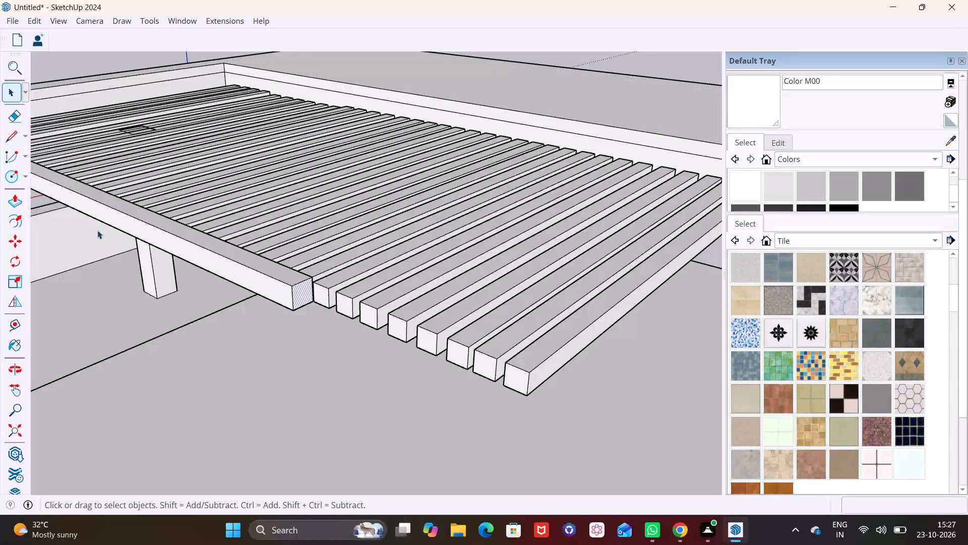
{"action": "left_click", "coordinate": [13, 198]}
{"action": "left_click", "coordinate": [303, 295]}
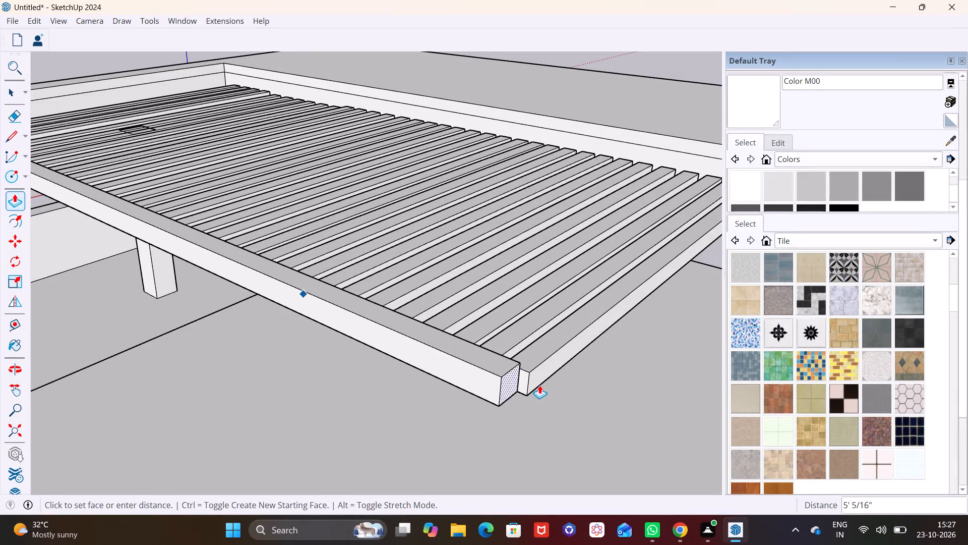
{"action": "left_click", "coordinate": [546, 362]}
{"action": "key", "text": "space"}
{"action": "left_click", "coordinate": [604, 393]}
Review the finished pergola and roof slab from above, from below and from the front of the house.
{"action": "scroll", "coordinate": [126, 228], "scroll_direction": "up", "scroll_amount": 1}
{"action": "scroll", "coordinate": [134, 232], "scroll_direction": "down", "scroll_amount": 2}
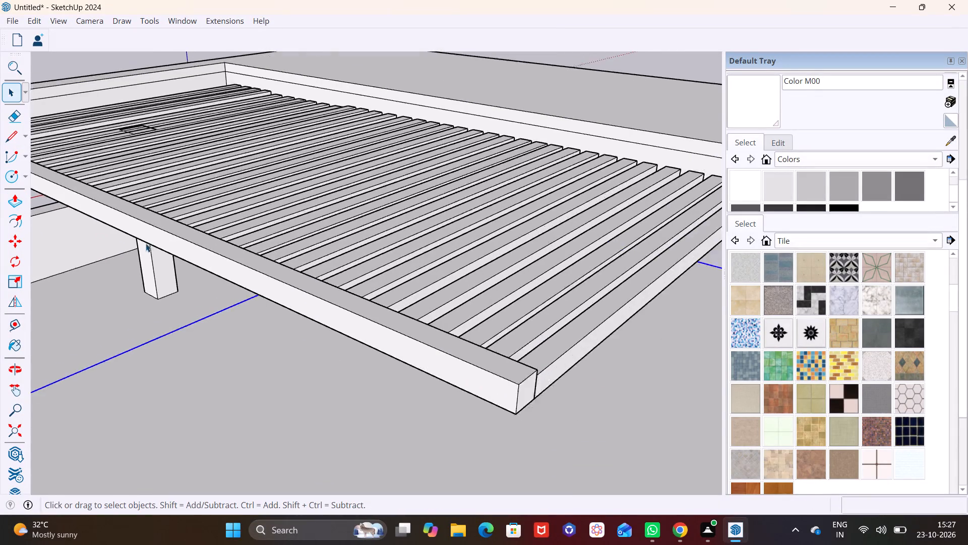
{"action": "scroll", "coordinate": [146, 243], "scroll_direction": "down", "scroll_amount": 11}
{"action": "middle_click_drag", "start_coordinate": [0, 219], "coordinate": [291, 251]}
{"action": "middle_click_drag", "start_coordinate": [45, 177], "coordinate": [392, 188]}
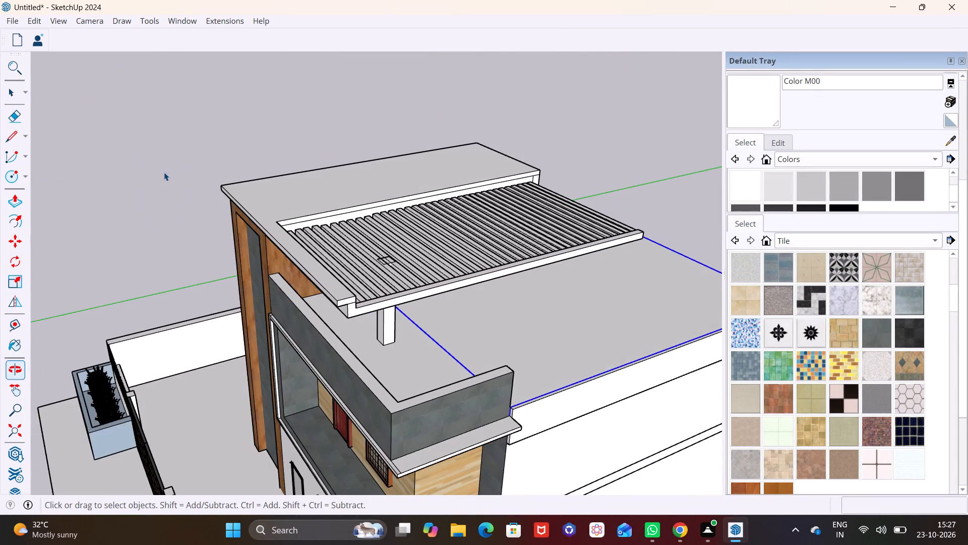
{"action": "middle_click_drag", "start_coordinate": [164, 172], "coordinate": [234, 99]}
{"action": "scroll", "coordinate": [272, 189], "scroll_direction": "up", "scroll_amount": 4}
{"action": "middle_click_drag", "start_coordinate": [266, 233], "coordinate": [298, 151]}
{"action": "middle_click_drag", "start_coordinate": [326, 174], "coordinate": [309, 169], "text": "ctrl"}
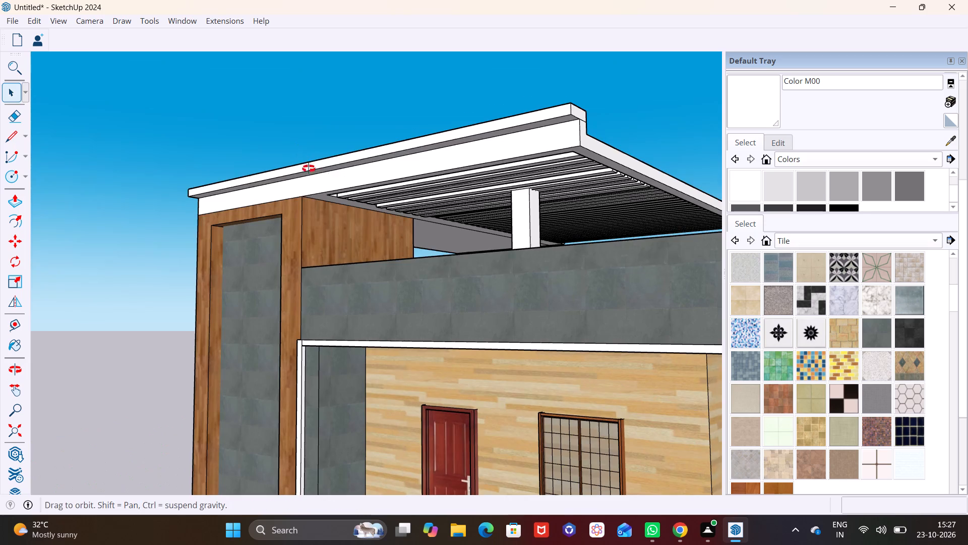
{"action": "middle_click_drag", "start_coordinate": [309, 169], "coordinate": [356, 243], "text": "ctrl"}
{"action": "scroll", "coordinate": [376, 225], "scroll_direction": "down", "scroll_amount": 1}
{"action": "middle_click_drag", "start_coordinate": [357, 235], "coordinate": [20, 216], "text": "shift"}
{"action": "middle_click_drag", "start_coordinate": [377, 317], "coordinate": [343, 313]}
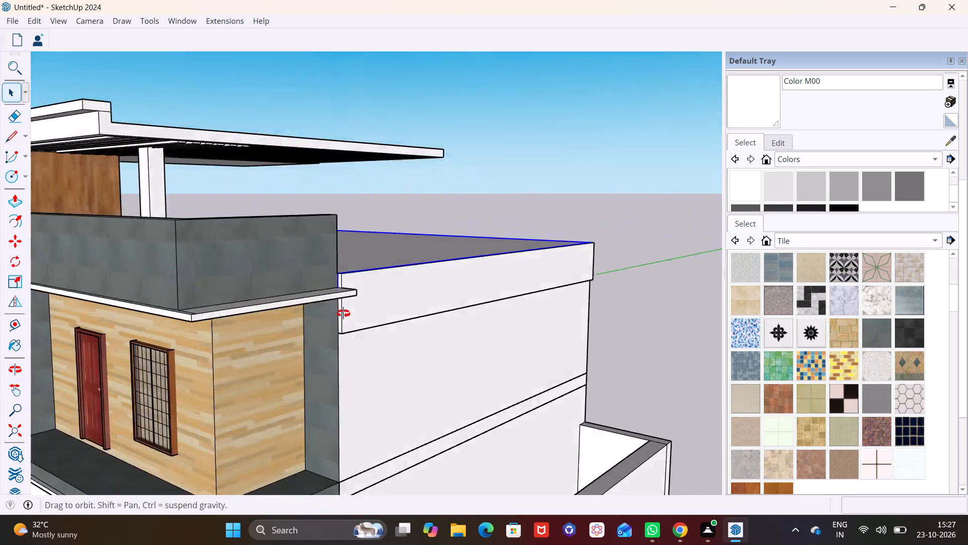
{"action": "middle_click_drag", "start_coordinate": [343, 313], "coordinate": [470, 296]}
{"action": "scroll", "coordinate": [447, 289], "scroll_direction": "up", "scroll_amount": 1}
{"action": "scroll", "coordinate": [222, 224], "scroll_direction": "up", "scroll_amount": 3}
{"action": "scroll", "coordinate": [230, 232], "scroll_direction": "down", "scroll_amount": 3}
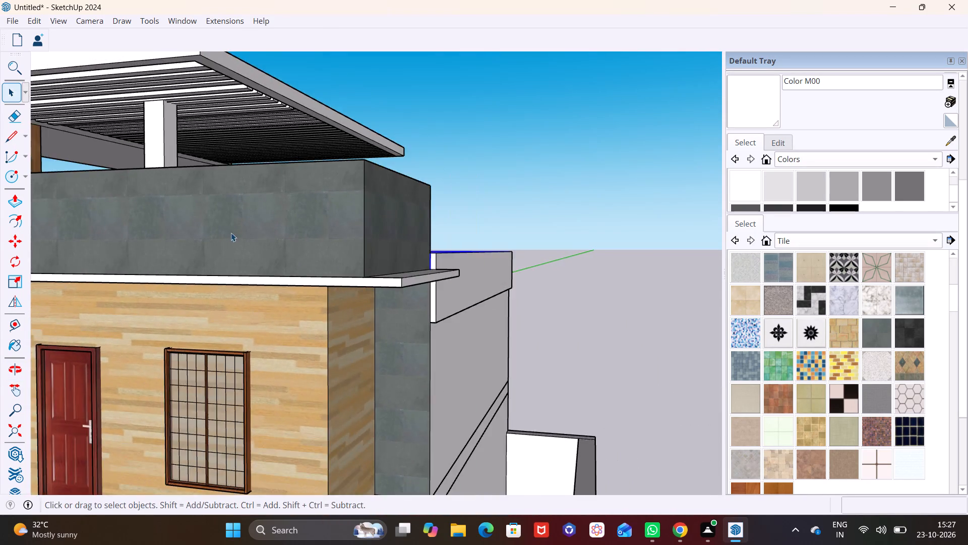
{"action": "scroll", "coordinate": [231, 233], "scroll_direction": "down", "scroll_amount": 11}
{"action": "middle_click_drag", "start_coordinate": [250, 251], "coordinate": [377, 247], "text": "shift"}
{"action": "scroll", "coordinate": [358, 254], "scroll_direction": "down", "scroll_amount": 2}
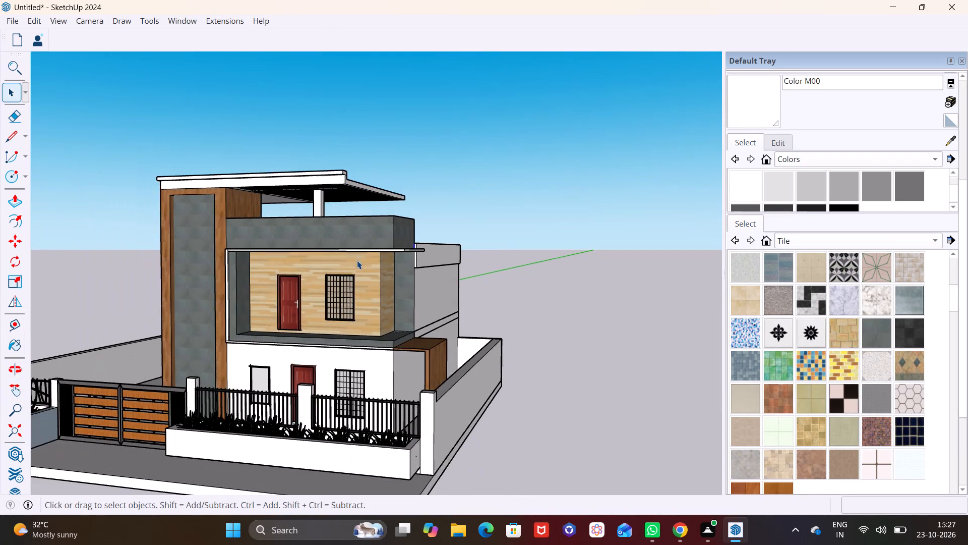
{"action": "middle_click_drag", "start_coordinate": [354, 266], "coordinate": [443, 265], "text": "shift"}
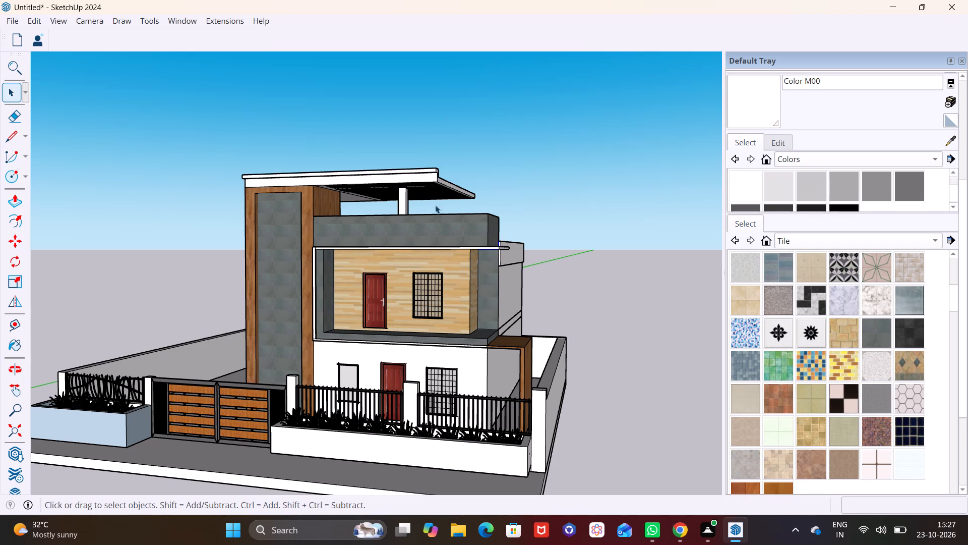
{"action": "scroll", "coordinate": [506, 265], "scroll_direction": "up", "scroll_amount": 2}
{"action": "middle_click_drag", "start_coordinate": [480, 265], "coordinate": [468, 267]}
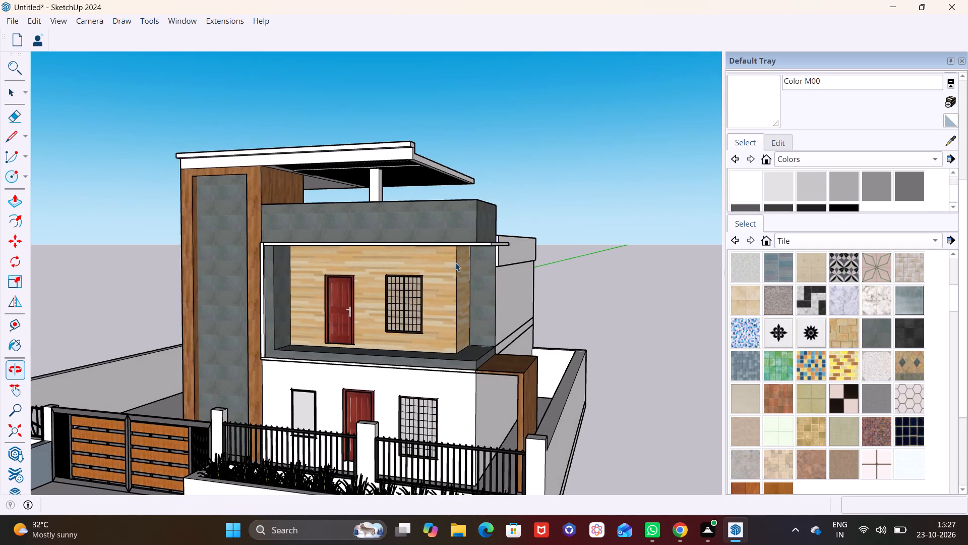
{"action": "scroll", "coordinate": [406, 247], "scroll_direction": "down", "scroll_amount": 3}
{"action": "middle_click_drag", "start_coordinate": [381, 280], "coordinate": [390, 314], "text": "shift"}
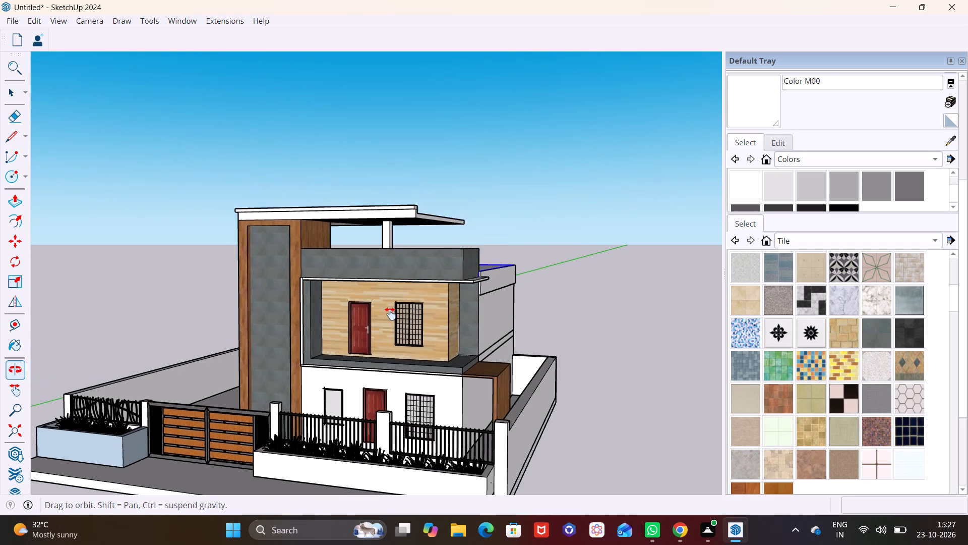
{"action": "middle_click_drag", "start_coordinate": [390, 314], "coordinate": [390, 323], "text": "shift"}
Sample the Slate material from the upper-floor parapet and paint the front and side faces of the roof slab's lower layer with it.
{"action": "scroll", "coordinate": [393, 262], "scroll_direction": "up", "scroll_amount": 5}
{"action": "left_click", "coordinate": [376, 201]}
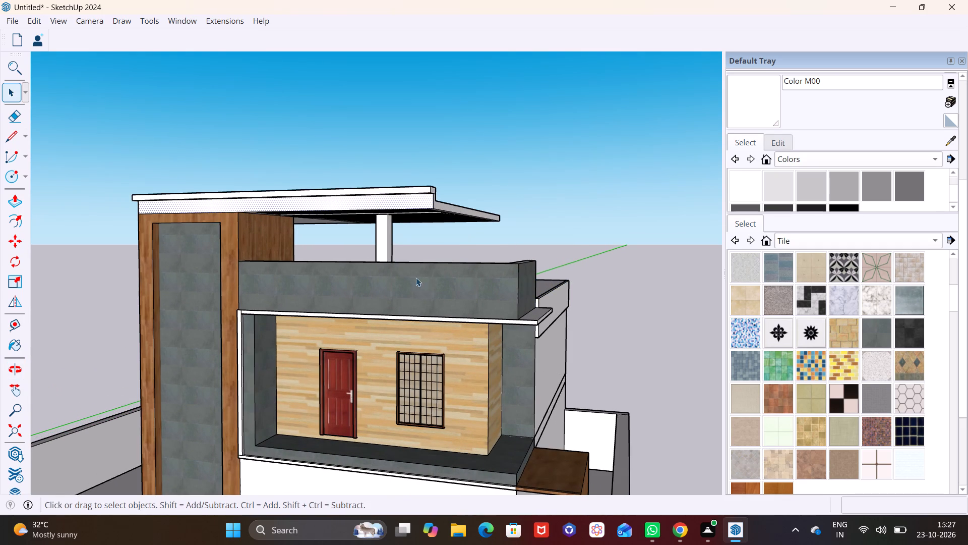
{"action": "left_click", "coordinate": [947, 141]}
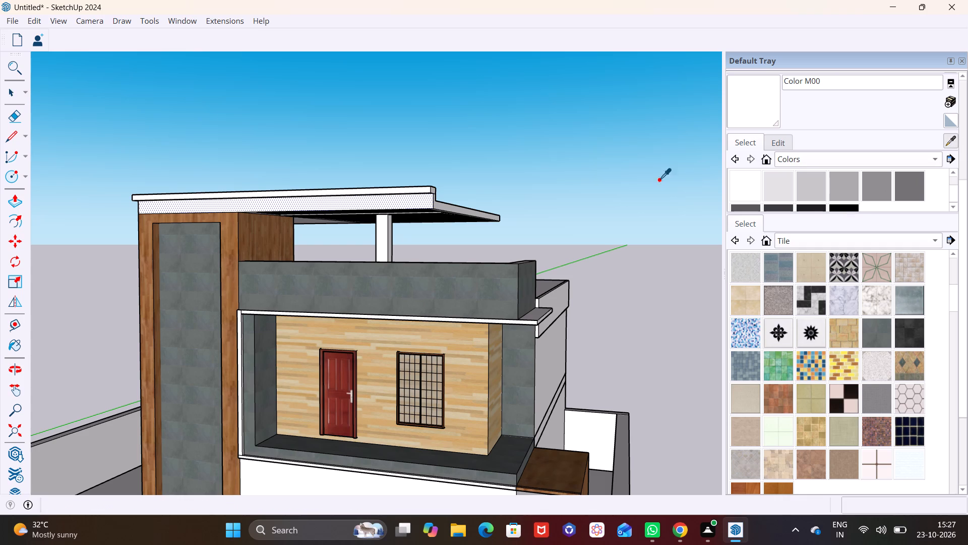
{"action": "left_click", "coordinate": [456, 269]}
{"action": "left_click", "coordinate": [401, 200]}
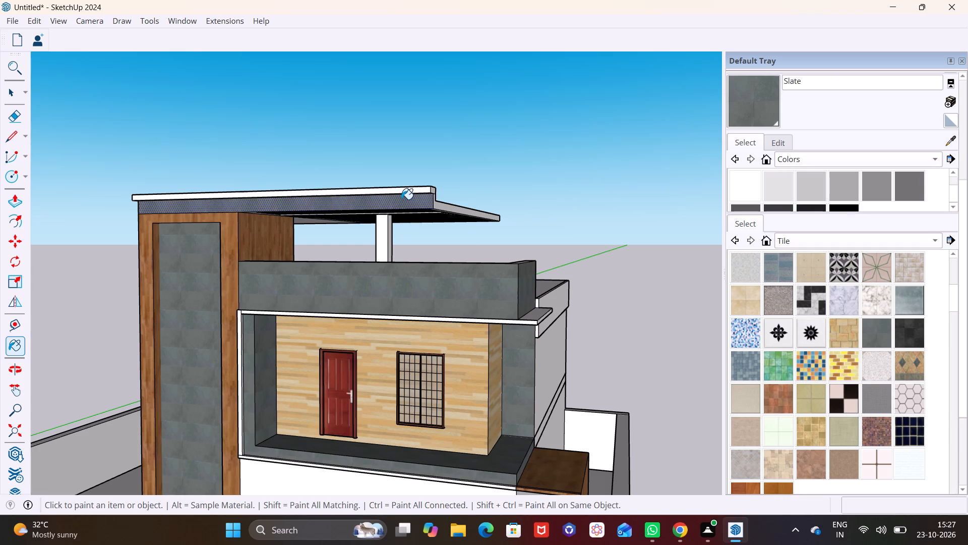
{"action": "middle_click_drag", "start_coordinate": [403, 200], "coordinate": [431, 225]}
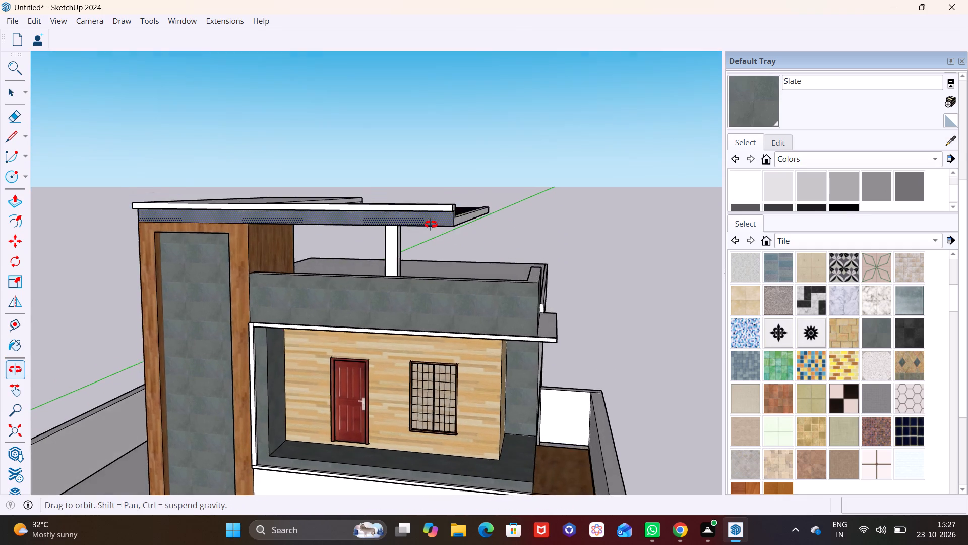
{"action": "middle_click_drag", "start_coordinate": [431, 225], "coordinate": [332, 210]}
{"action": "left_click", "coordinate": [389, 213]}
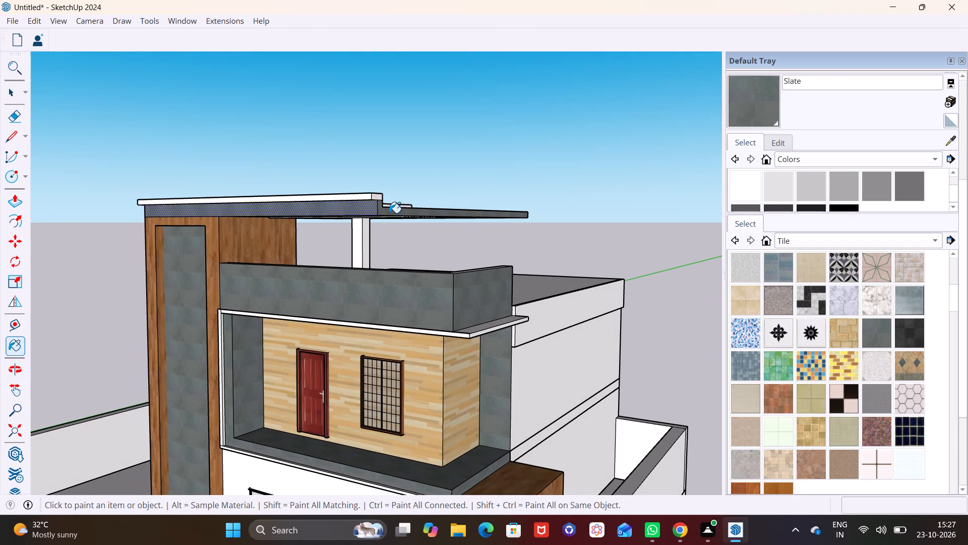
{"action": "key", "text": "space"}
{"action": "left_click", "coordinate": [558, 216]}
Inspect the whole house and plot from above, closing in on the open ground between the tower and the gate.
{"action": "scroll", "coordinate": [378, 276], "scroll_direction": "down", "scroll_amount": 9}
{"action": "middle_click_drag", "start_coordinate": [393, 304], "coordinate": [446, 332]}
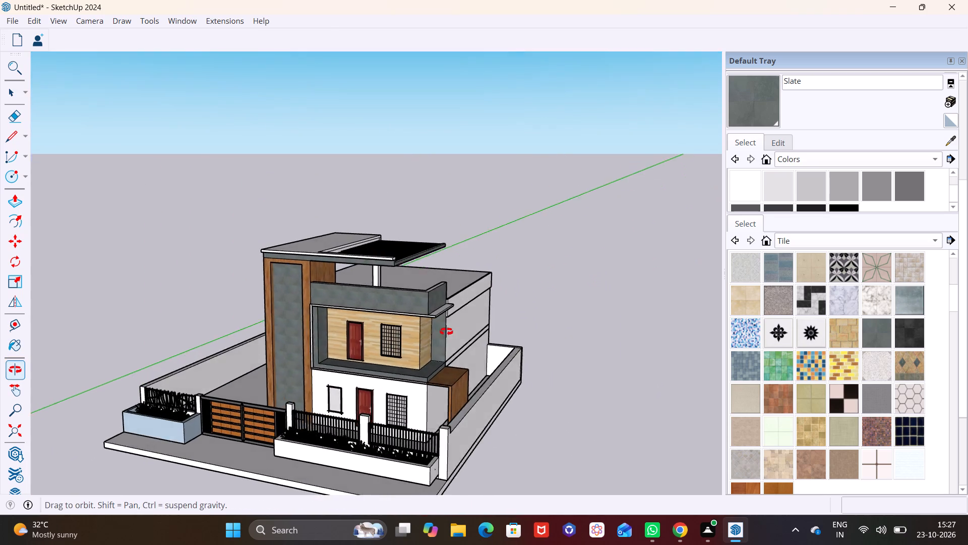
{"action": "middle_click_drag", "start_coordinate": [446, 332], "coordinate": [482, 309]}
{"action": "scroll", "coordinate": [338, 314], "scroll_direction": "down", "scroll_amount": 3}
{"action": "middle_click_drag", "start_coordinate": [347, 323], "coordinate": [388, 411]}
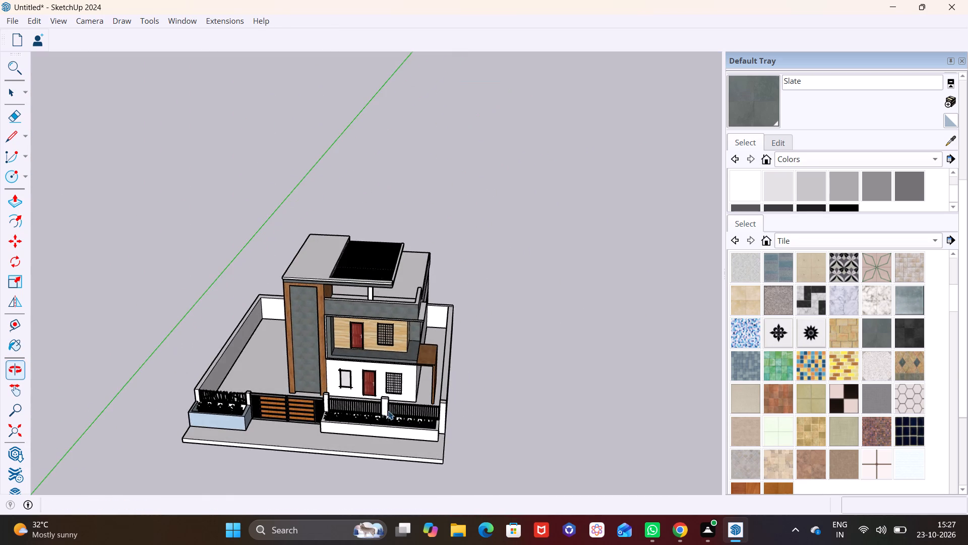
{"action": "scroll", "coordinate": [321, 387], "scroll_direction": "up", "scroll_amount": 1}
{"action": "middle_click_drag", "start_coordinate": [320, 383], "coordinate": [451, 337], "text": "shift"}
{"action": "middle_click_drag", "start_coordinate": [371, 321], "coordinate": [432, 405]}
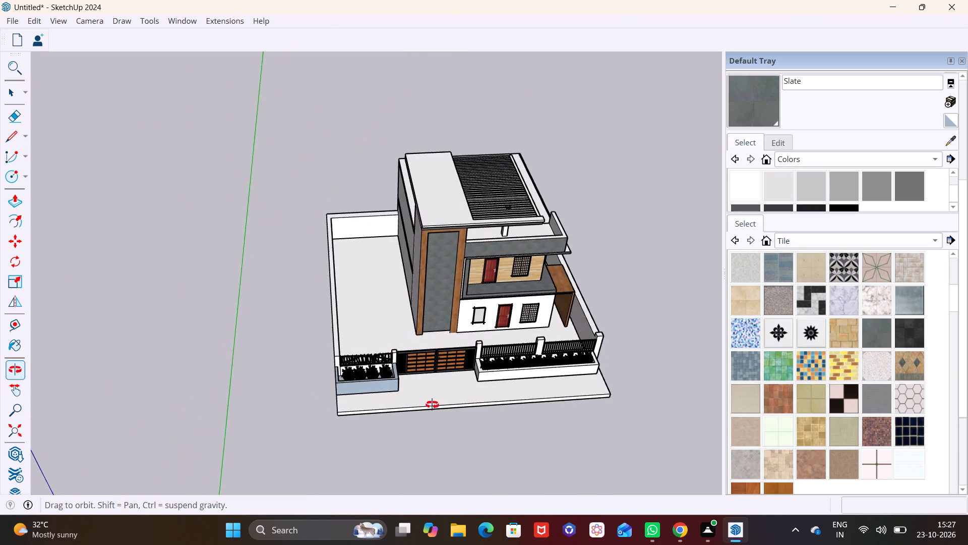
{"action": "middle_click_drag", "start_coordinate": [432, 405], "coordinate": [433, 405]}
{"action": "scroll", "coordinate": [399, 329], "scroll_direction": "up", "scroll_amount": 8}
{"action": "middle_click_drag", "start_coordinate": [395, 327], "coordinate": [397, 401]}
{"action": "scroll", "coordinate": [403, 331], "scroll_direction": "up", "scroll_amount": 2}
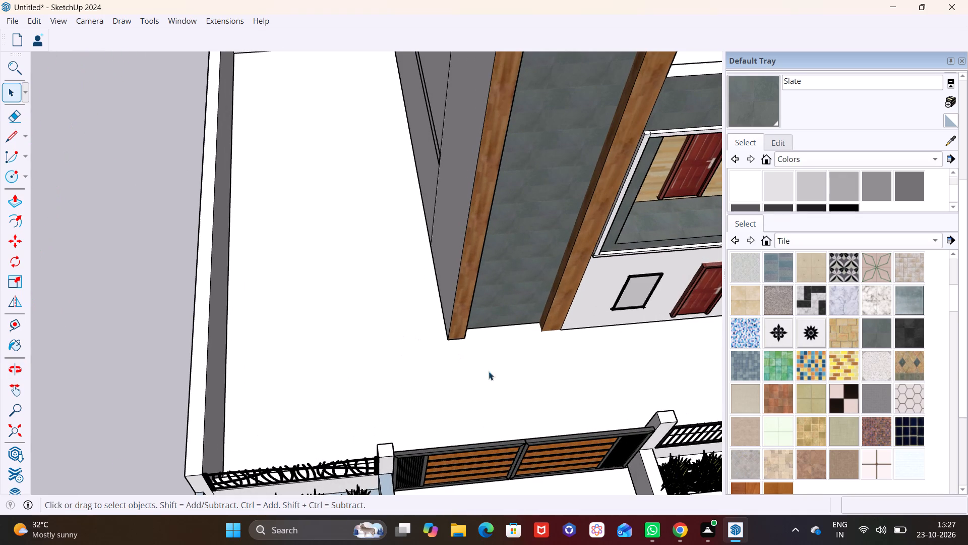
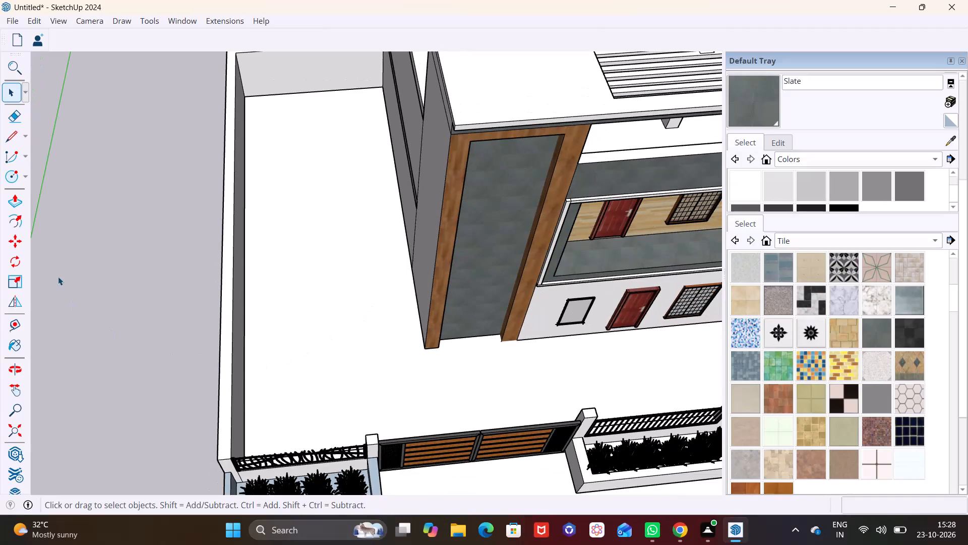
Draw a rectangle about 2' 1" by 1' 3" on the ground in the side yard's front corner and make it a group.
{"action": "left_click", "coordinate": [28, 177]}
{"action": "left_click", "coordinate": [38, 197]}
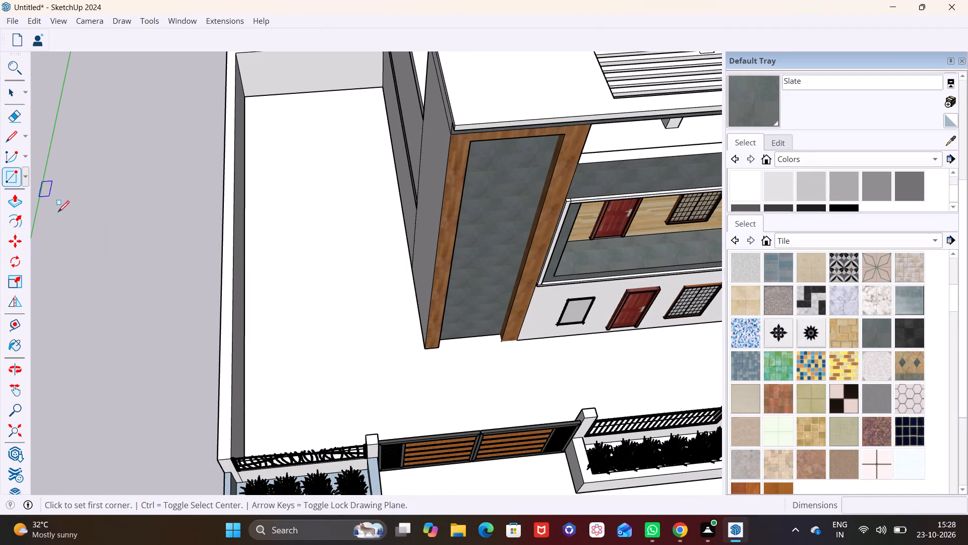
{"action": "middle_click_drag", "start_coordinate": [377, 345], "coordinate": [372, 391]}
{"action": "scroll", "coordinate": [370, 362], "scroll_direction": "up", "scroll_amount": 1}
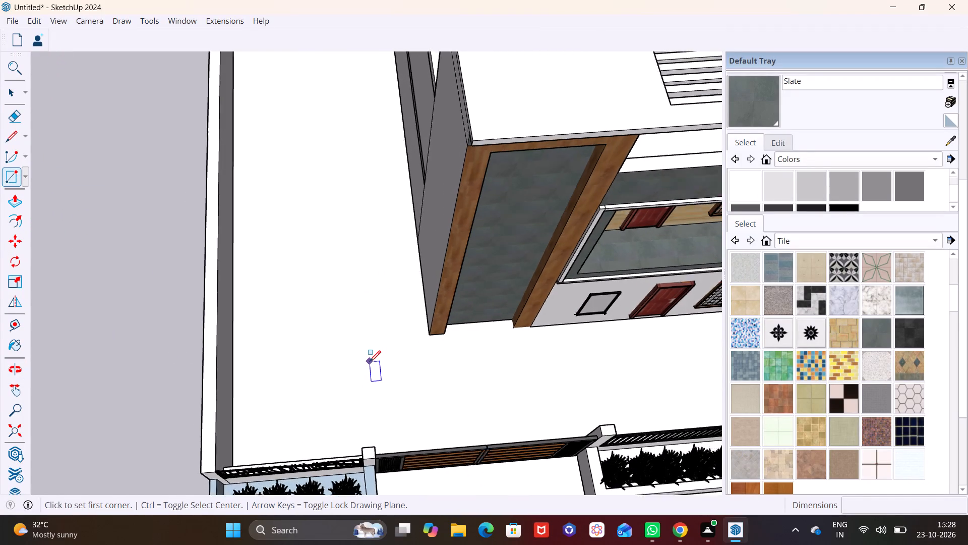
{"action": "scroll", "coordinate": [370, 362], "scroll_direction": "up", "scroll_amount": 1}
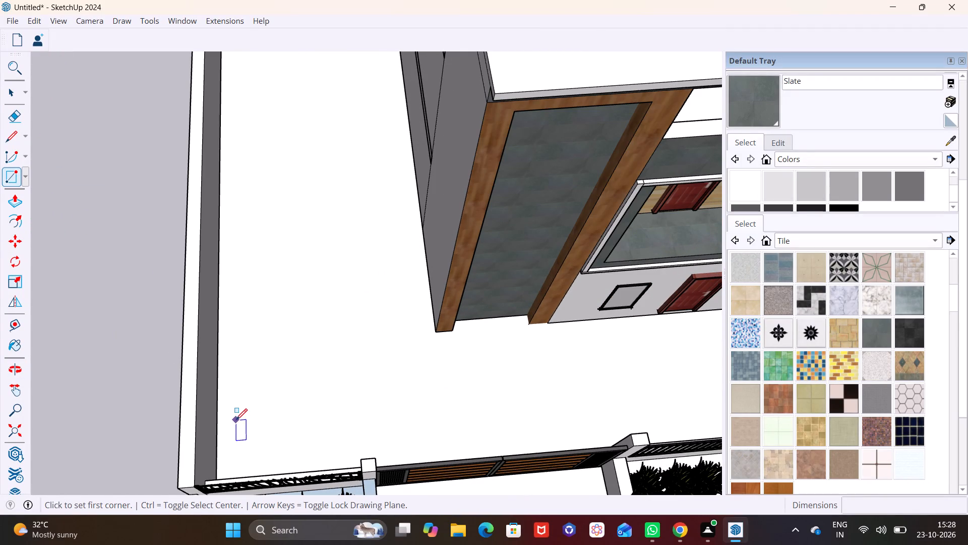
{"action": "left_click", "coordinate": [236, 419]}
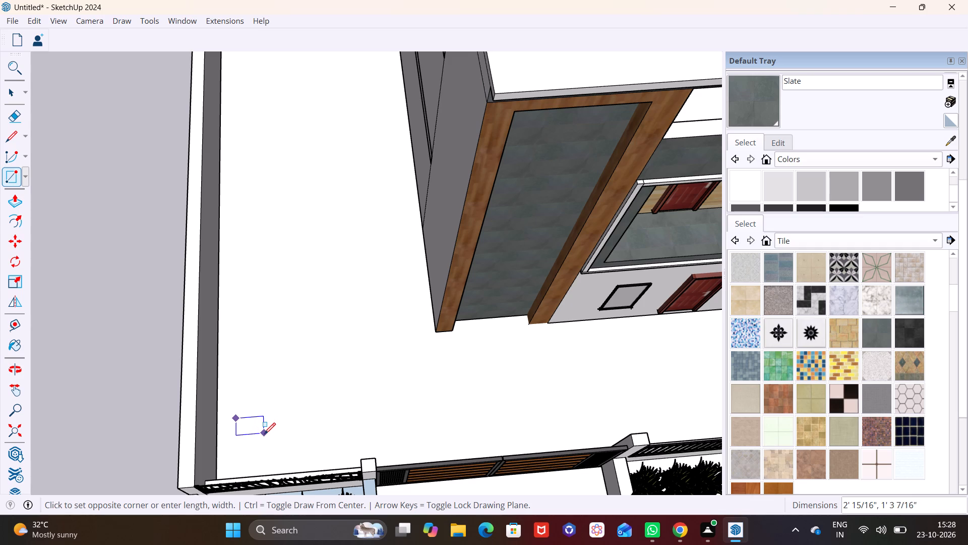
{"action": "left_click", "coordinate": [264, 435]}
{"action": "key", "text": "space"}
{"action": "double_click", "coordinate": [250, 425]}
{"action": "right_click", "coordinate": [250, 425]}
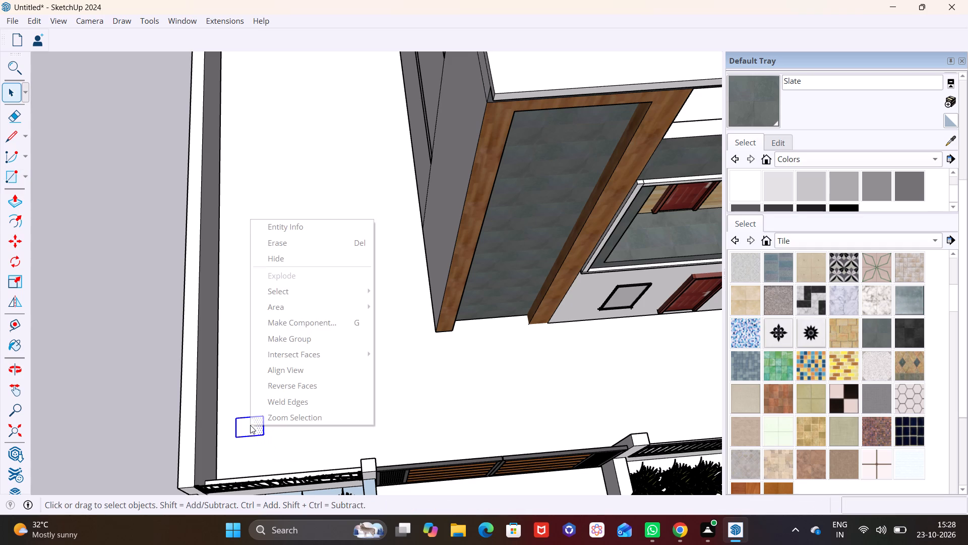
{"action": "left_click", "coordinate": [306, 337]}
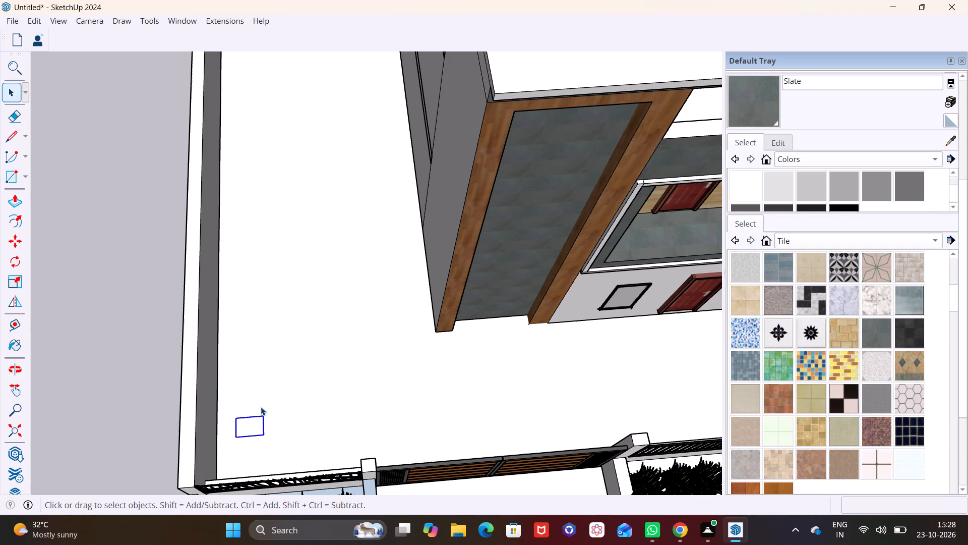
Copy the rectangle group about 11' 7" across the yard, parallel to the front fence, toward the tower side.
{"action": "key", "text": "m"}
{"action": "left_click", "coordinate": [263, 412]}
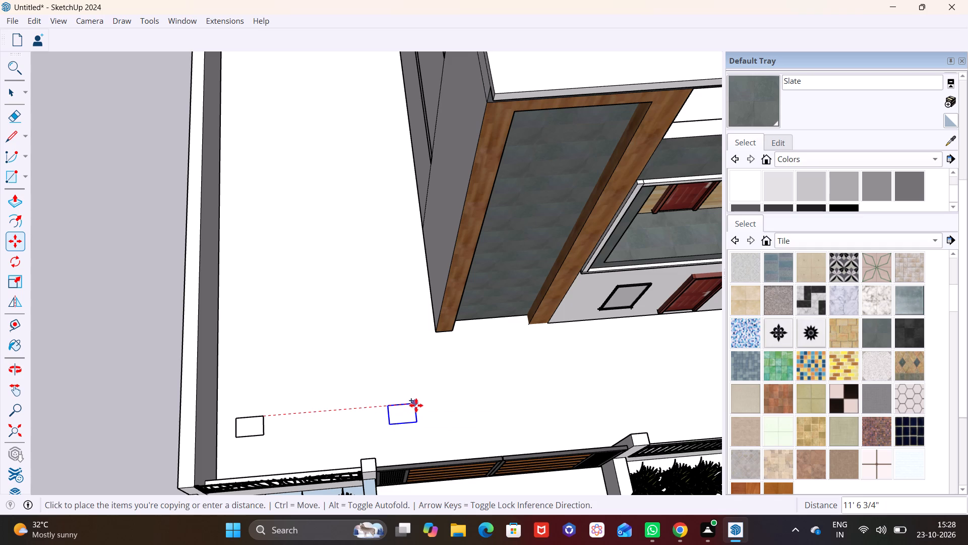
{"action": "left_click", "coordinate": [416, 405]}
{"action": "key", "text": "space"}
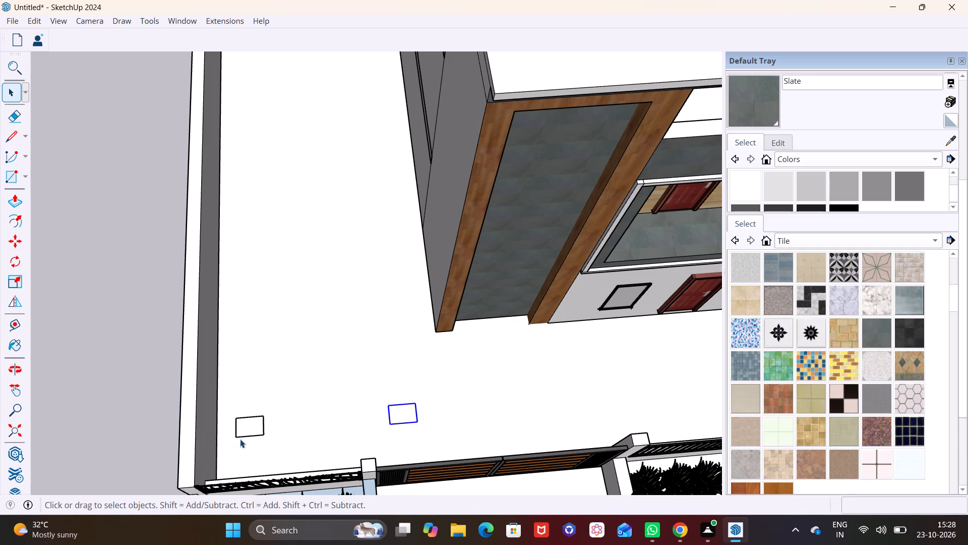
Copy both rectangle groups together about 22' 2" toward the back of the side yard along the green axis.
{"action": "left_click", "coordinate": [248, 433], "text": "ctrl"}
{"action": "key", "text": "m"}
{"action": "left_click", "coordinate": [413, 402]}
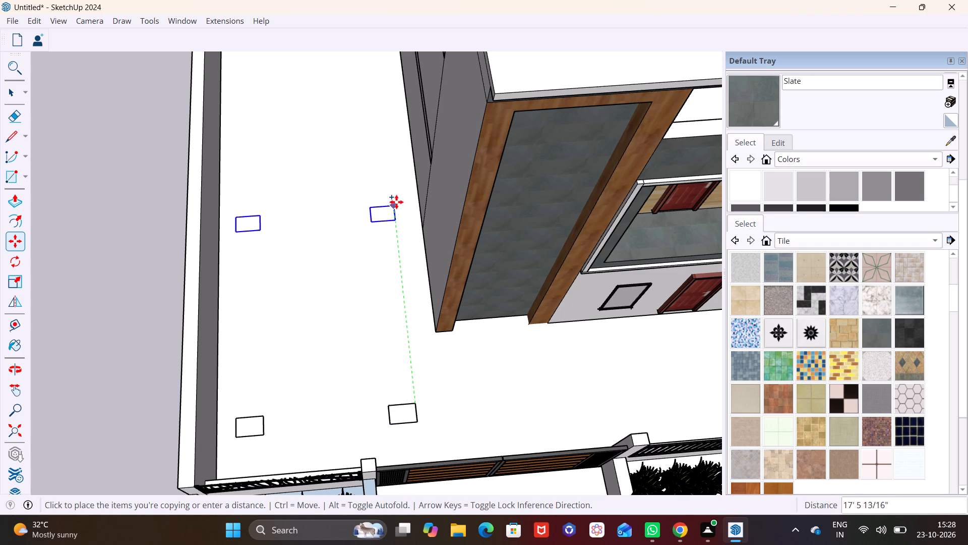
{"action": "left_click", "coordinate": [387, 161]}
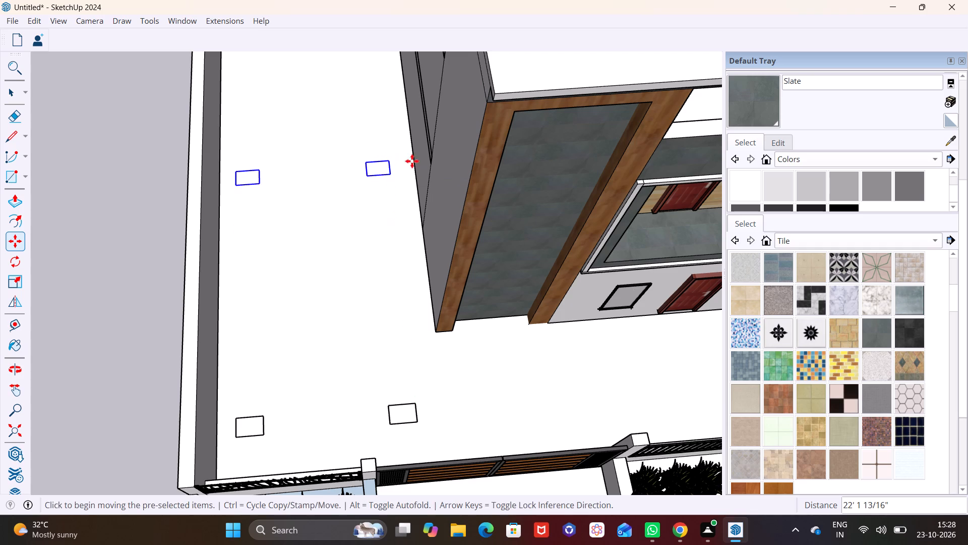
{"action": "key", "text": "space"}
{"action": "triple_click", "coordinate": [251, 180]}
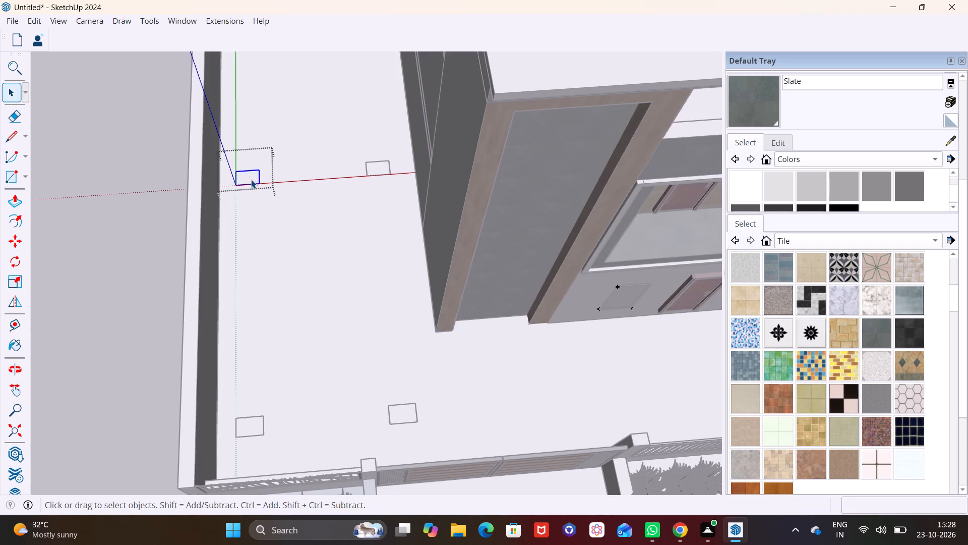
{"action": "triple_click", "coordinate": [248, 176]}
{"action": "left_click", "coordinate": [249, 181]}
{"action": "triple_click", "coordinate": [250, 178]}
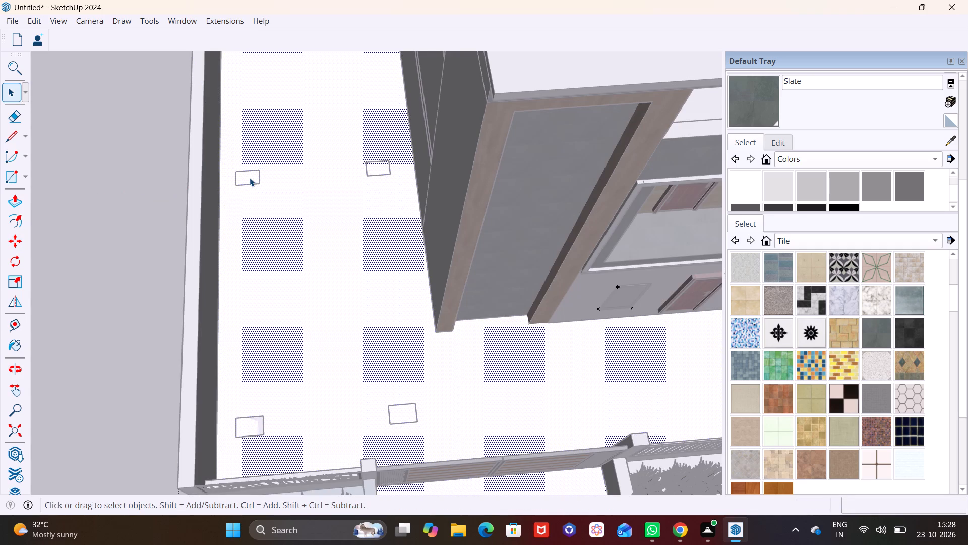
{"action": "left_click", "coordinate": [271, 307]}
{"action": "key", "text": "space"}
Push/Pull the front rectangle beside the boundary wall up about 19' 9" into a post, inside its group.
{"action": "left_click", "coordinate": [237, 435]}
{"action": "double_click", "coordinate": [236, 423]}
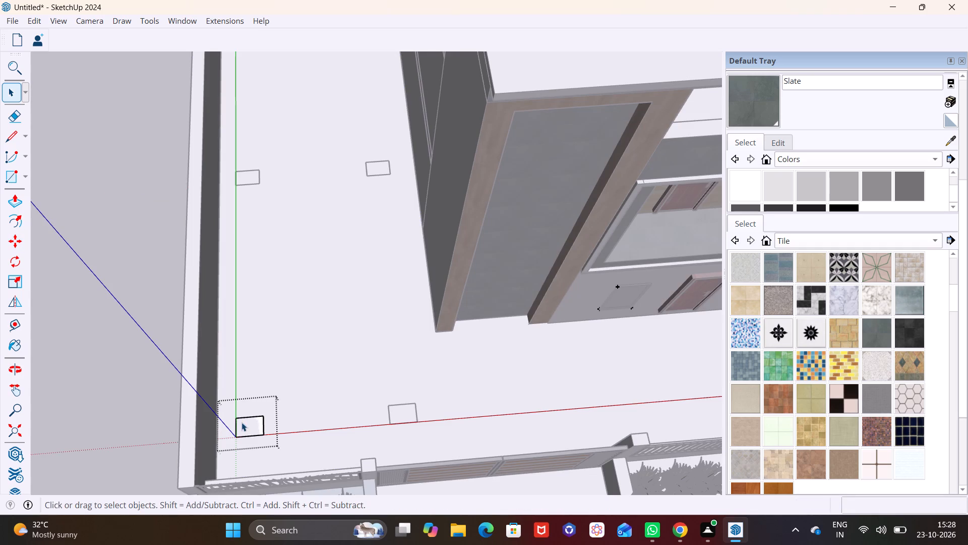
{"action": "left_click", "coordinate": [243, 423]}
{"action": "left_click", "coordinate": [15, 203]}
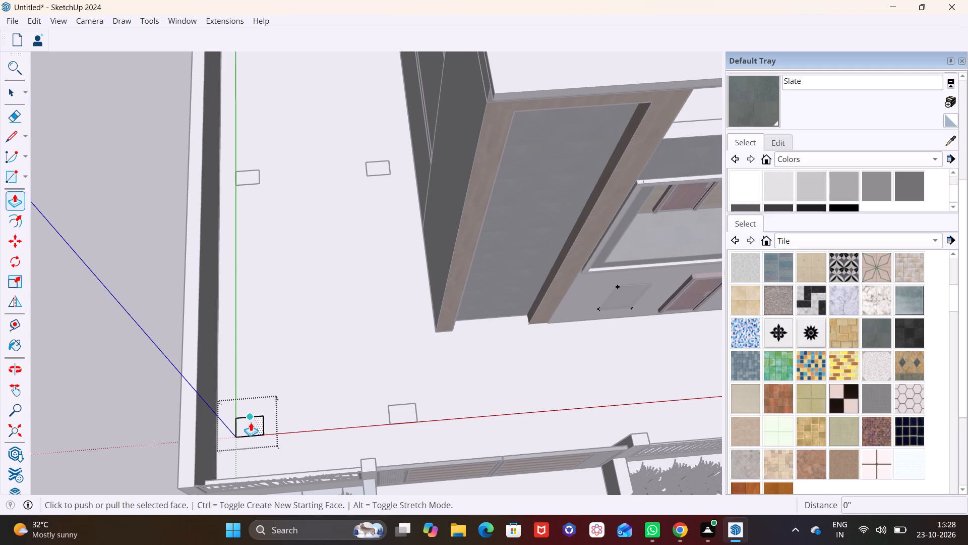
{"action": "left_click", "coordinate": [252, 427]}
{"action": "left_click", "coordinate": [213, 325]}
{"action": "key", "text": "space"}
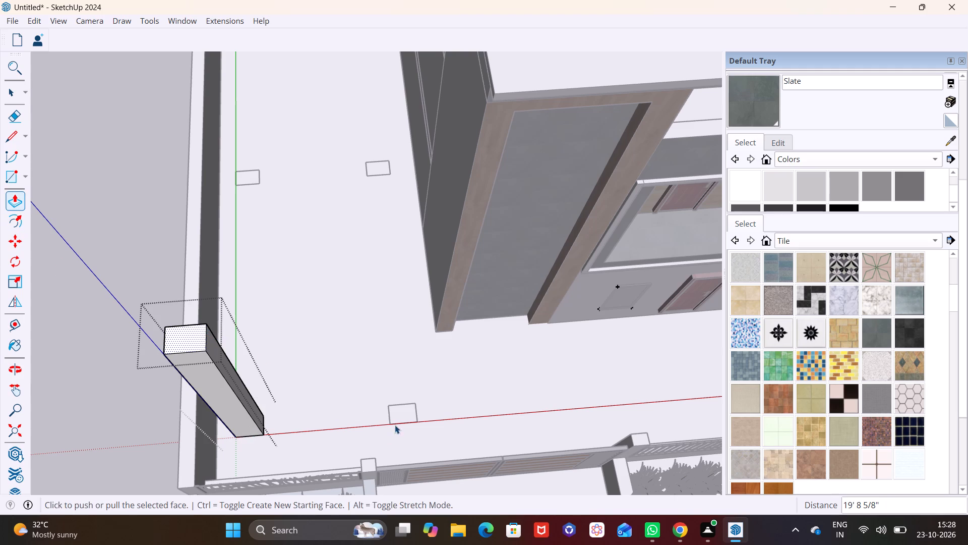
Push/Pull the second front rectangle, nearer the tower, up to the first post's height inside its group.
{"action": "double_click", "coordinate": [411, 414]}
{"action": "left_click", "coordinate": [409, 413]}
{"action": "left_click", "coordinate": [399, 413]}
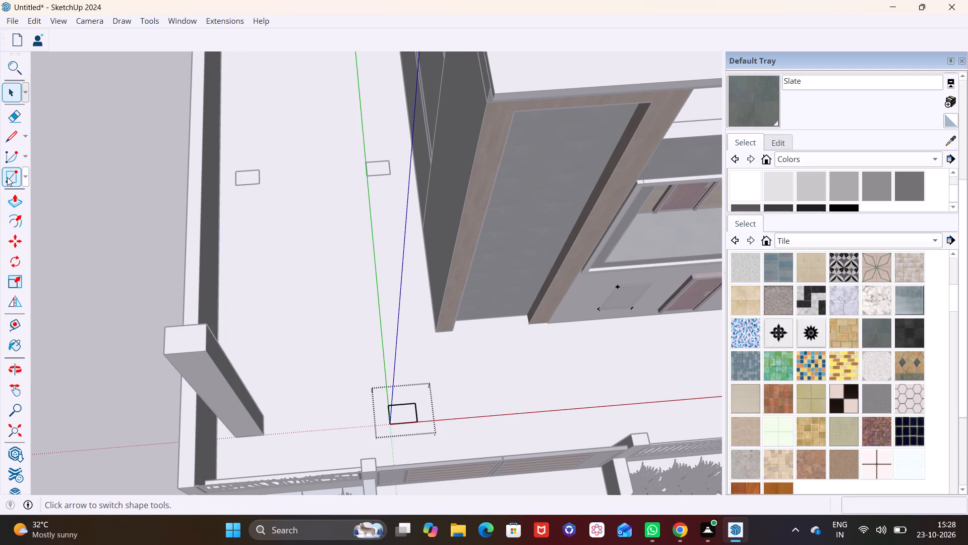
{"action": "left_click", "coordinate": [16, 197]}
{"action": "left_click", "coordinate": [395, 414]}
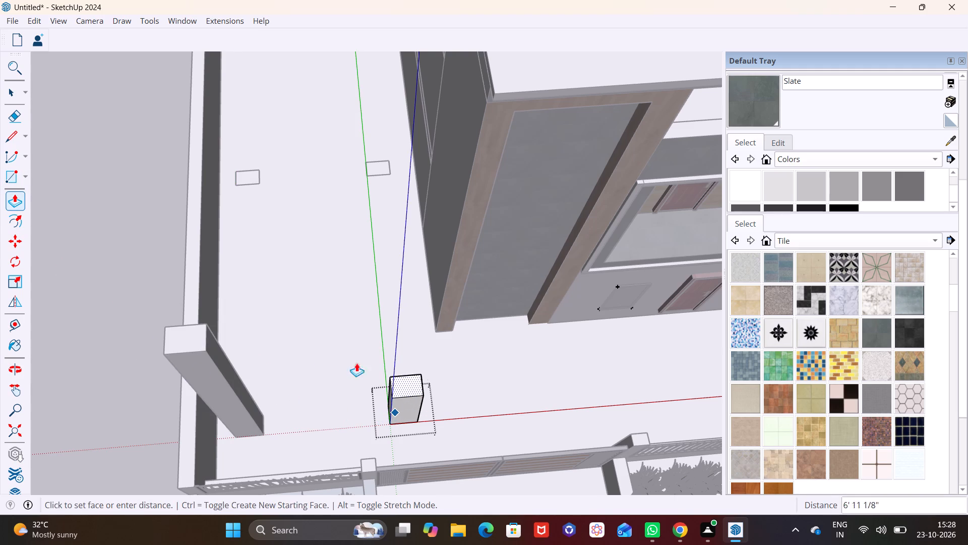
{"action": "left_click", "coordinate": [204, 339]}
{"action": "scroll", "coordinate": [254, 352], "scroll_direction": "down", "scroll_amount": 3}
{"action": "middle_click_drag", "start_coordinate": [321, 369], "coordinate": [337, 184]}
{"action": "scroll", "coordinate": [340, 309], "scroll_direction": "down", "scroll_amount": 1}
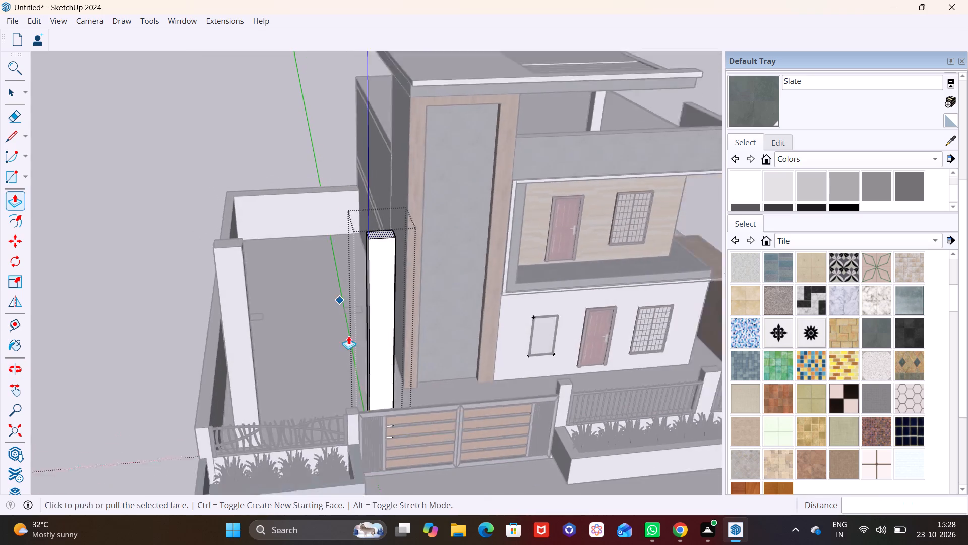
{"action": "scroll", "coordinate": [348, 336], "scroll_direction": "down", "scroll_amount": 5}
{"action": "middle_click_drag", "start_coordinate": [362, 368], "coordinate": [322, 260]}
{"action": "key", "text": "space"}
{"action": "left_click", "coordinate": [221, 250]}
Lower the top face of the front post beside the boundary wall by about 10' 5" inside its group.
{"action": "middle_click_drag", "start_coordinate": [344, 327], "coordinate": [293, 319]}
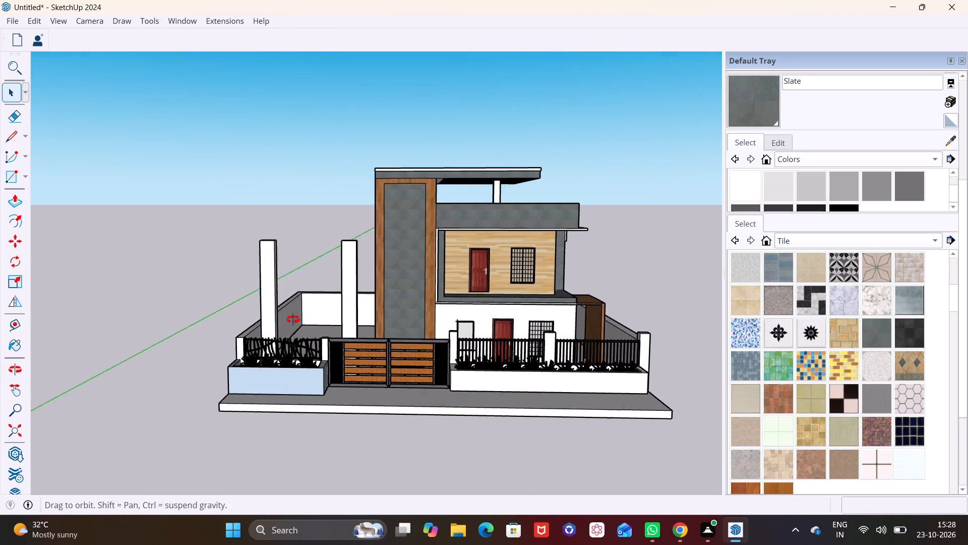
{"action": "middle_click_drag", "start_coordinate": [293, 319], "coordinate": [265, 310]}
{"action": "scroll", "coordinate": [302, 302], "scroll_direction": "up", "scroll_amount": 1}
{"action": "middle_click_drag", "start_coordinate": [291, 304], "coordinate": [265, 330], "text": "shift"}
{"action": "middle_click_drag", "start_coordinate": [266, 293], "coordinate": [250, 372]}
{"action": "scroll", "coordinate": [210, 305], "scroll_direction": "up", "scroll_amount": 3}
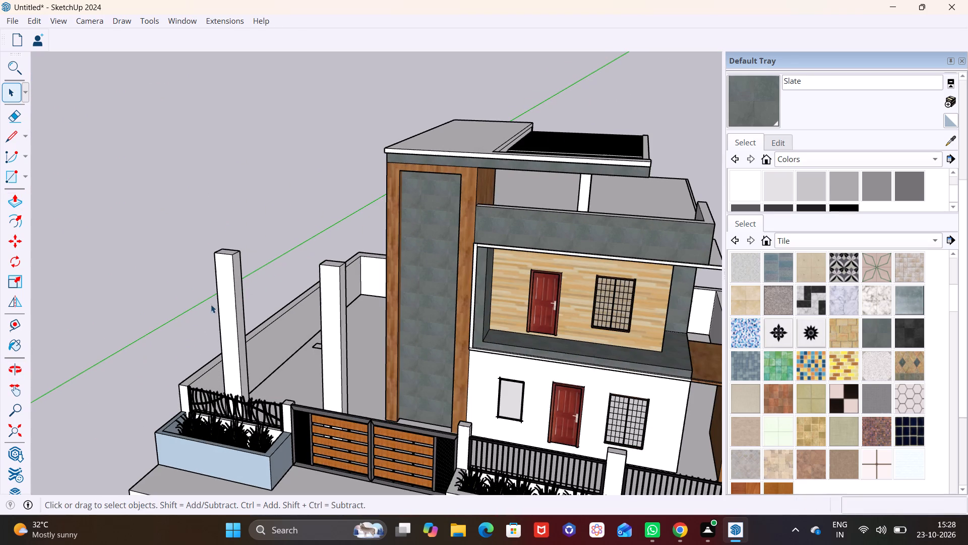
{"action": "left_click", "coordinate": [232, 252]}
{"action": "triple_click", "coordinate": [229, 252]}
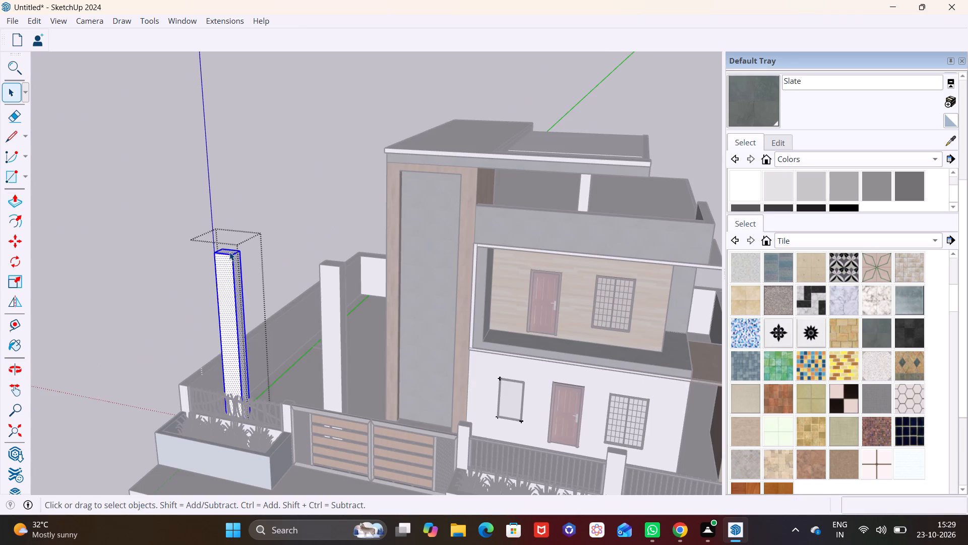
{"action": "double_click", "coordinate": [229, 252]}
{"action": "left_click", "coordinate": [229, 252]}
{"action": "left_click", "coordinate": [228, 253]}
{"action": "scroll", "coordinate": [228, 253], "scroll_direction": "up", "scroll_amount": 2}
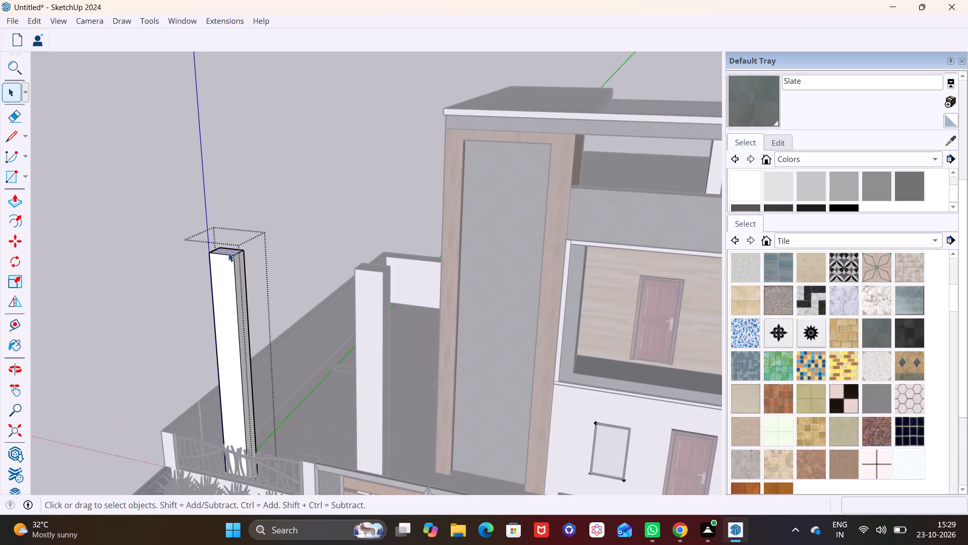
{"action": "scroll", "coordinate": [228, 253], "scroll_direction": "up", "scroll_amount": 1}
{"action": "left_click", "coordinate": [19, 198]}
{"action": "left_click", "coordinate": [238, 248]}
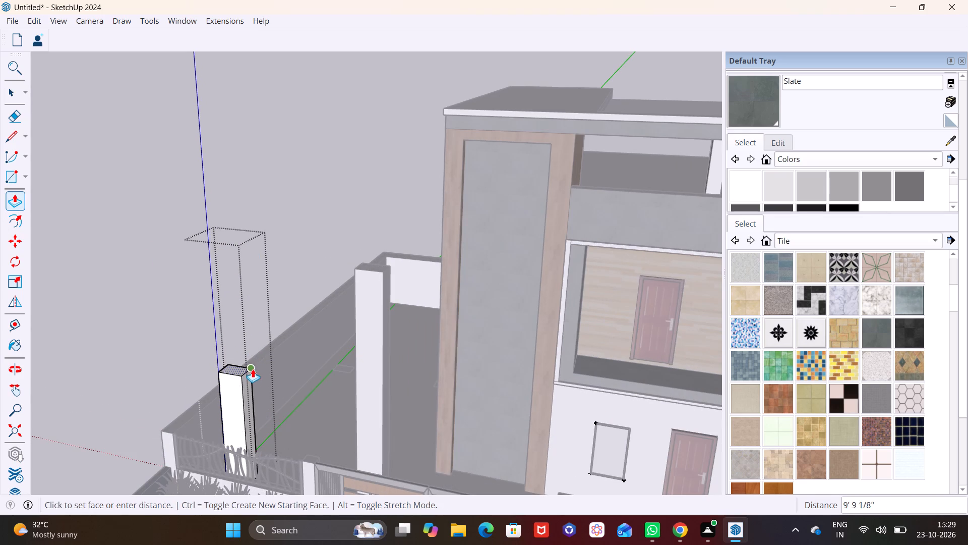
{"action": "left_click", "coordinate": [255, 375]}
Lower the top face of the front post nearer the tower to match the shortened post beside the boundary wall.
{"action": "middle_click_drag", "start_coordinate": [314, 390], "coordinate": [144, 392]}
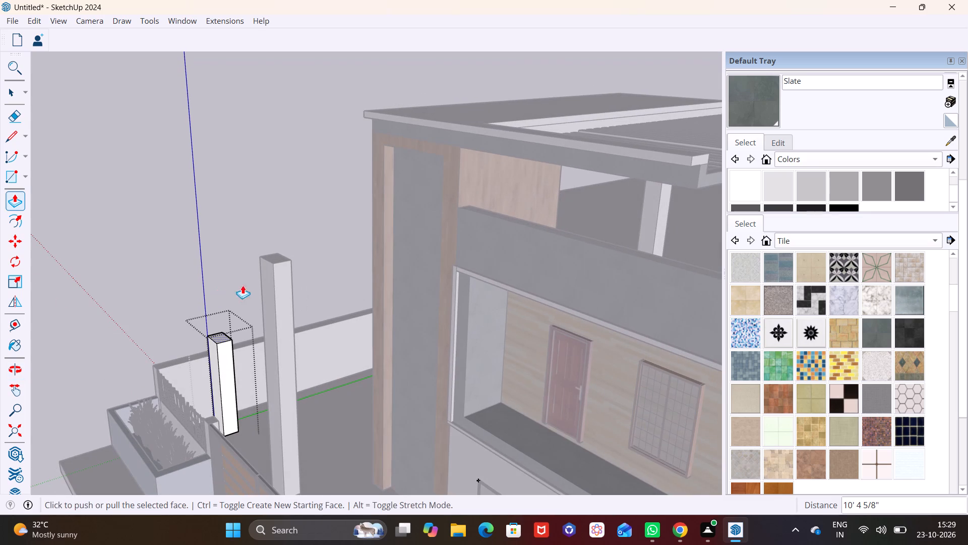
{"action": "key", "text": "space"}
{"action": "left_click", "coordinate": [281, 259]}
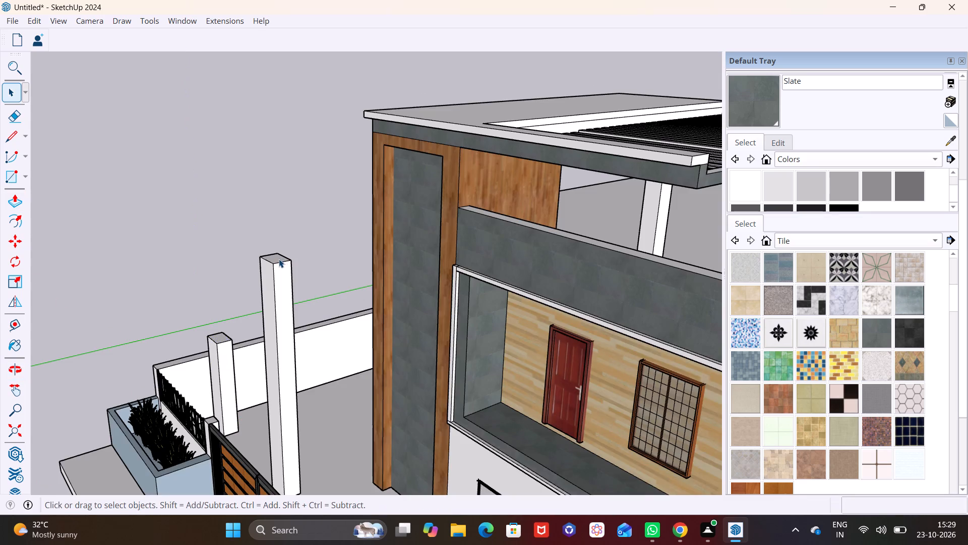
{"action": "triple_click", "coordinate": [279, 259]}
{"action": "left_click", "coordinate": [277, 259]}
{"action": "left_click", "coordinate": [276, 259]}
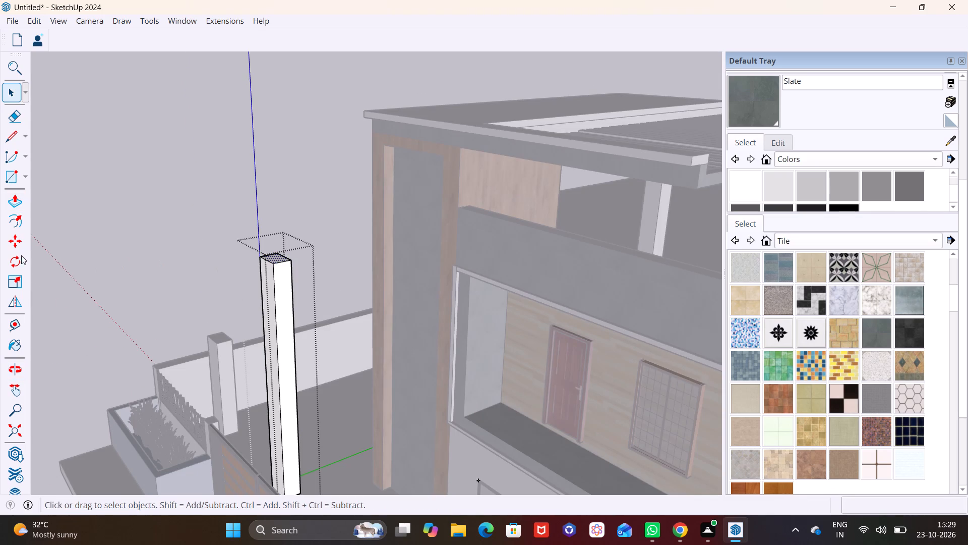
{"action": "left_click", "coordinate": [9, 198]}
{"action": "left_click", "coordinate": [282, 256]}
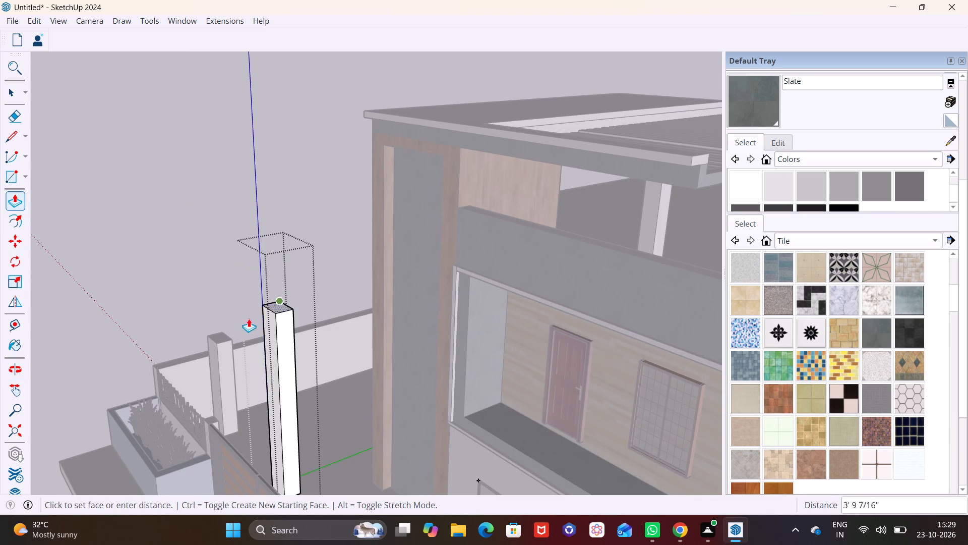
{"action": "left_click", "coordinate": [224, 344]}
{"action": "scroll", "coordinate": [253, 309], "scroll_direction": "down", "scroll_amount": 2}
{"action": "middle_click_drag", "start_coordinate": [343, 381], "coordinate": [398, 383]}
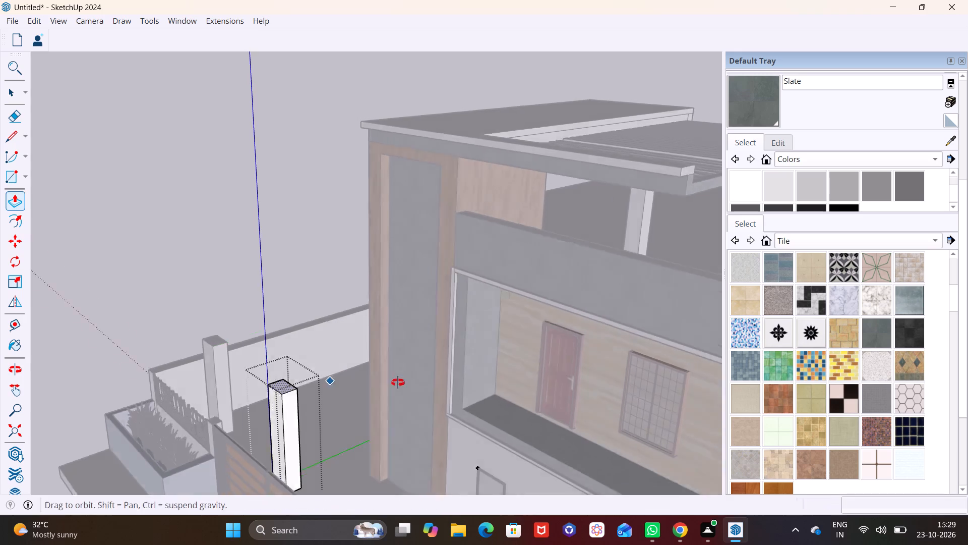
{"action": "middle_click_drag", "start_coordinate": [398, 383], "coordinate": [468, 384]}
{"action": "middle_click_drag", "start_coordinate": [282, 363], "coordinate": [386, 394]}
{"action": "scroll", "coordinate": [386, 394], "scroll_direction": "down", "scroll_amount": 1}
{"action": "key", "text": "space"}
{"action": "left_click", "coordinate": [211, 290]}
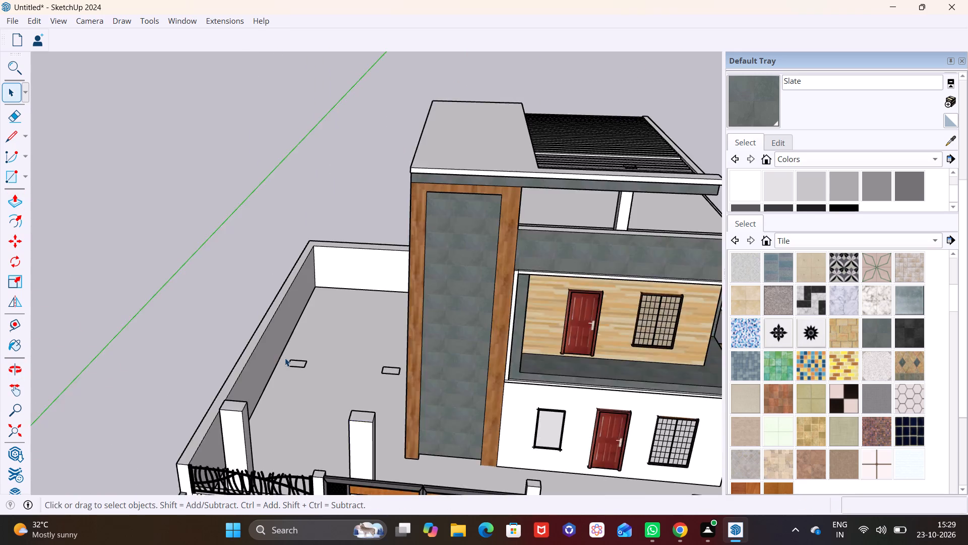
Push/Pull the rear rectangle beside the boundary wall up 9' 4", level with the top of the front post.
{"action": "scroll", "coordinate": [285, 358], "scroll_direction": "up", "scroll_amount": 5}
{"action": "triple_click", "coordinate": [302, 366]}
{"action": "left_click", "coordinate": [308, 369]}
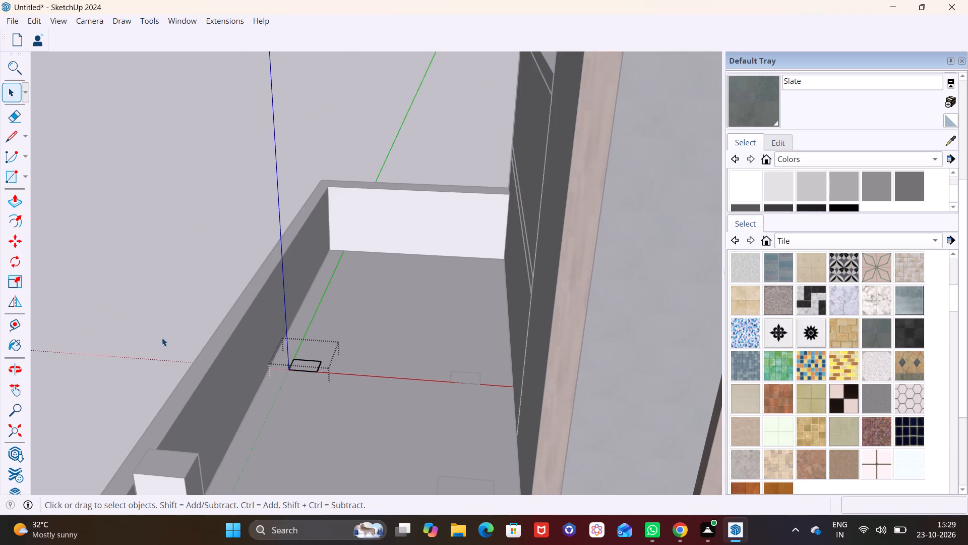
{"action": "left_click", "coordinate": [297, 363]}
{"action": "left_click", "coordinate": [14, 204]}
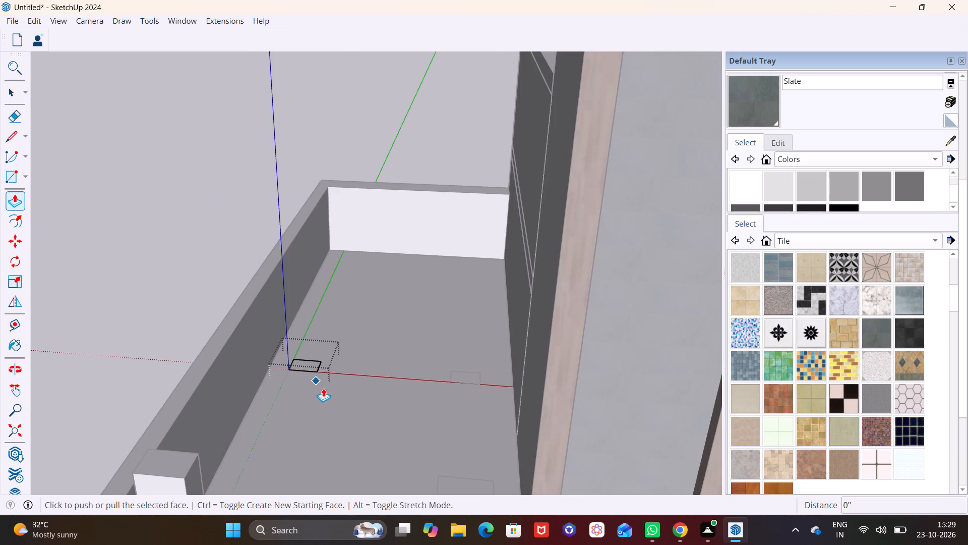
{"action": "left_click", "coordinate": [312, 368]}
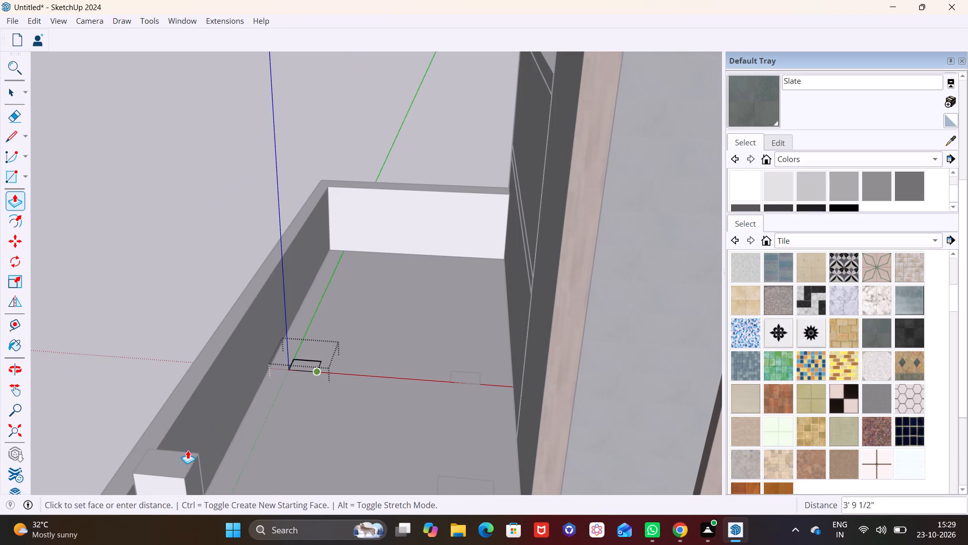
{"action": "left_click", "coordinate": [184, 452]}
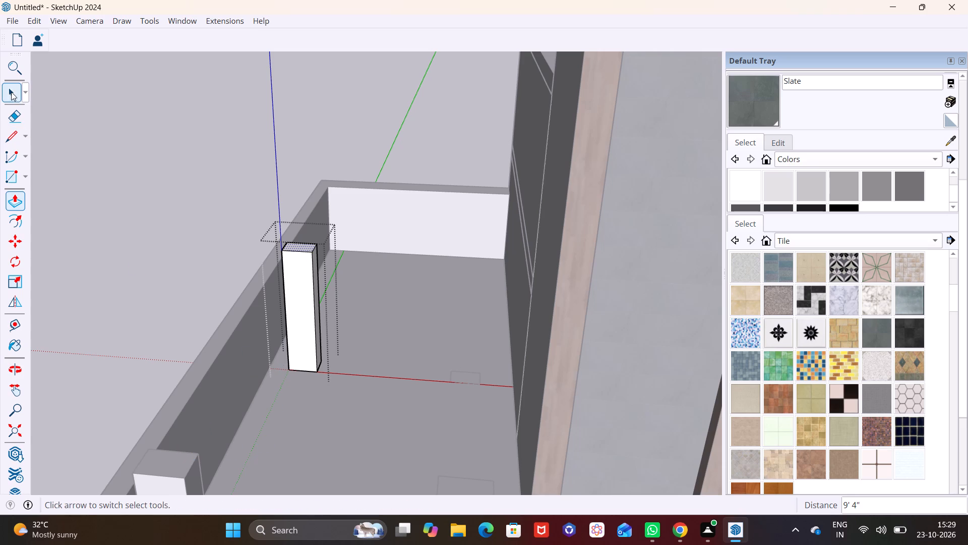
{"action": "left_click", "coordinate": [11, 92]}
{"action": "left_click", "coordinate": [427, 341]}
Push/Pull the rear rectangle nearer the tower up 9' 4" inside its group, level with the adjacent rear post.
{"action": "left_click", "coordinate": [460, 371]}
{"action": "double_click", "coordinate": [463, 377]}
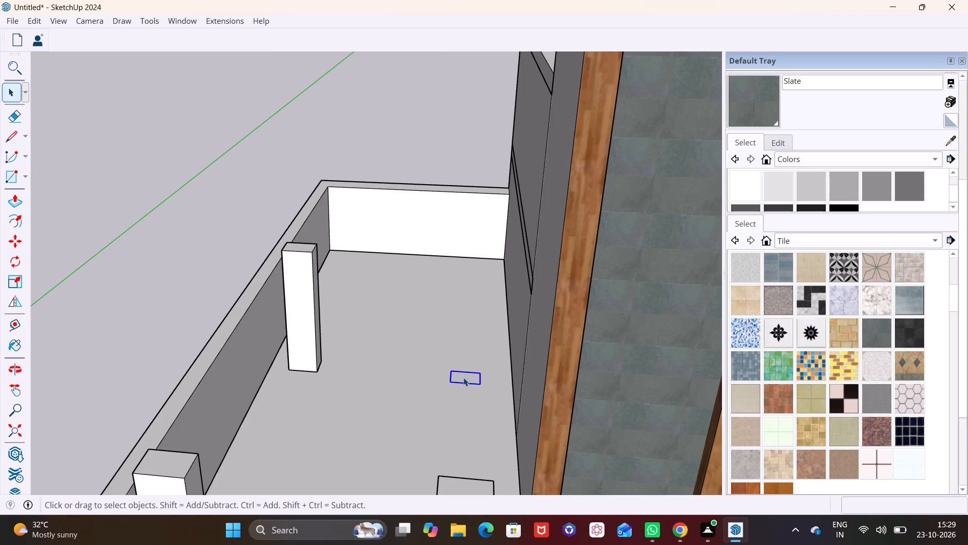
{"action": "left_click", "coordinate": [463, 381]}
{"action": "left_click", "coordinate": [465, 378]}
{"action": "left_click", "coordinate": [11, 200]}
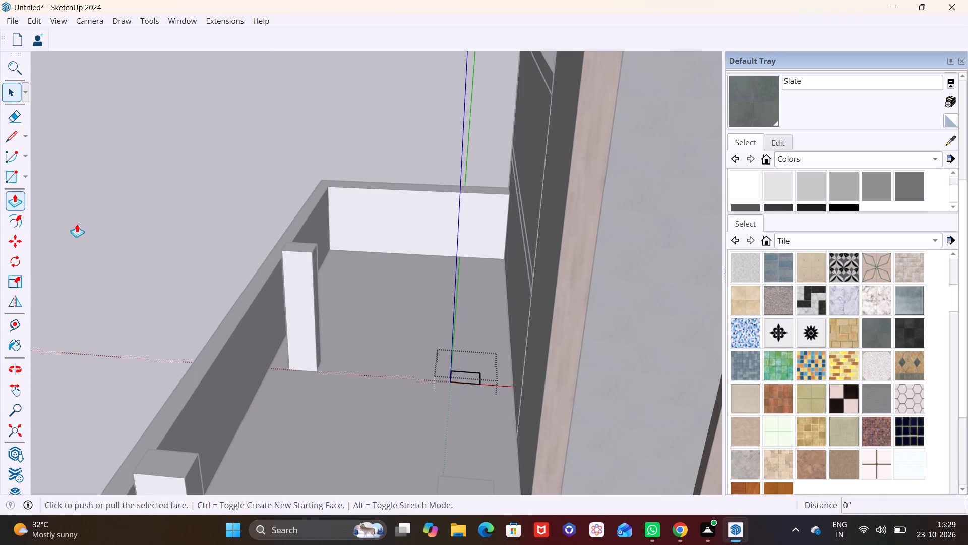
{"action": "left_click", "coordinate": [467, 381]}
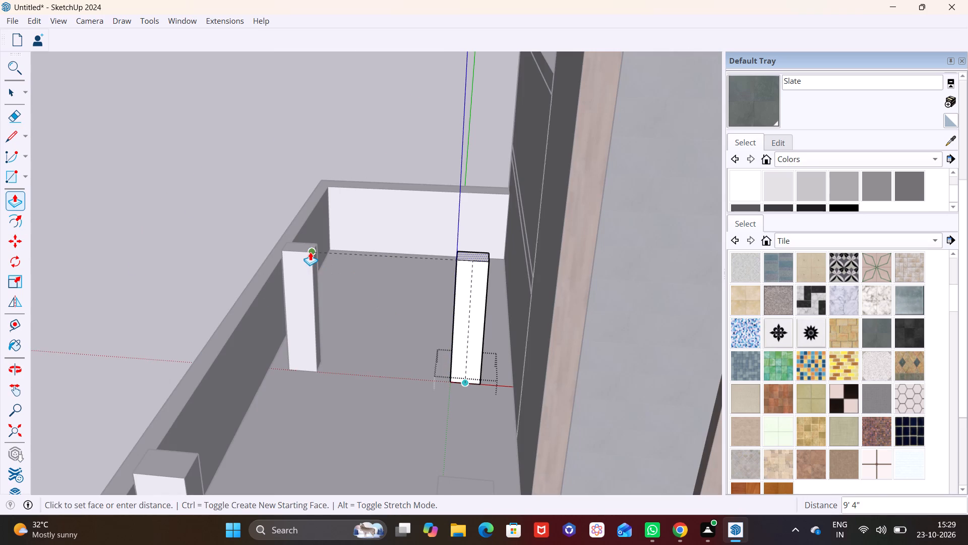
{"action": "left_click", "coordinate": [310, 252]}
{"action": "key", "text": "space"}
{"action": "key", "text": "space"}
{"action": "left_click", "coordinate": [142, 241]}
Draw a square about 1' 5/8" per side on top of the rear post beside the boundary wall, starting on its back edge.
{"action": "scroll", "coordinate": [275, 368], "scroll_direction": "up", "scroll_amount": 1}
{"action": "scroll", "coordinate": [275, 368], "scroll_direction": "down", "scroll_amount": 4}
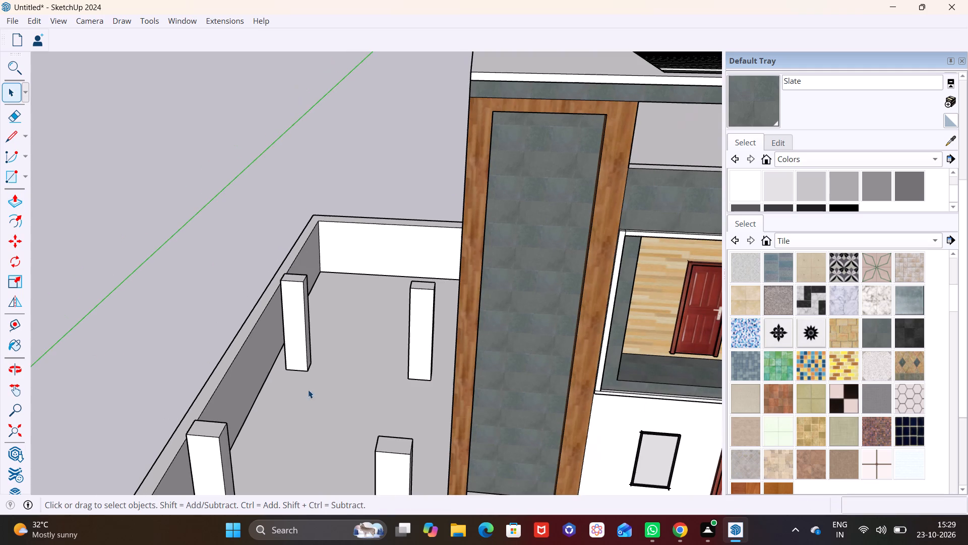
{"action": "middle_click_drag", "start_coordinate": [347, 407], "coordinate": [398, 492]}
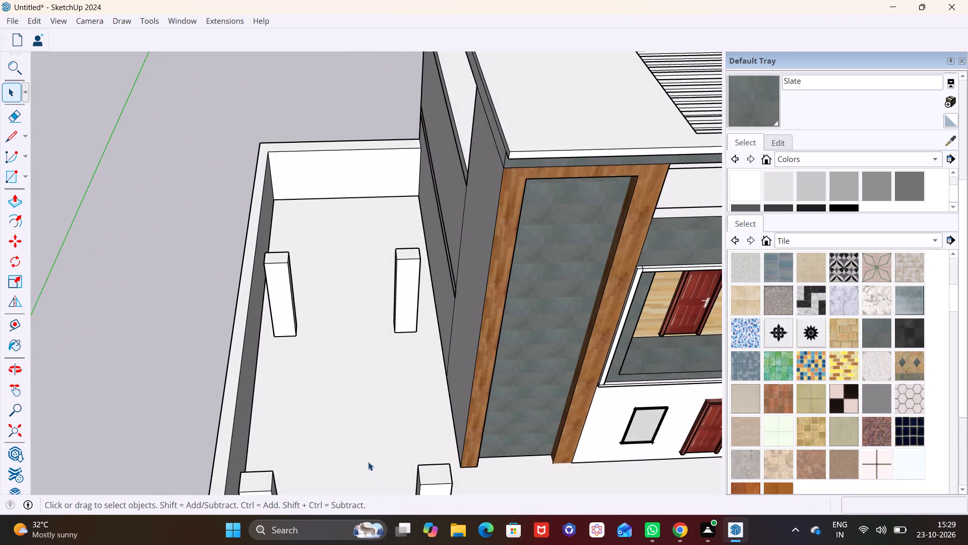
{"action": "middle_click_drag", "start_coordinate": [366, 460], "coordinate": [343, 396]}
{"action": "middle_click_drag", "start_coordinate": [344, 425], "coordinate": [353, 479]}
{"action": "scroll", "coordinate": [253, 277], "scroll_direction": "up", "scroll_amount": 5}
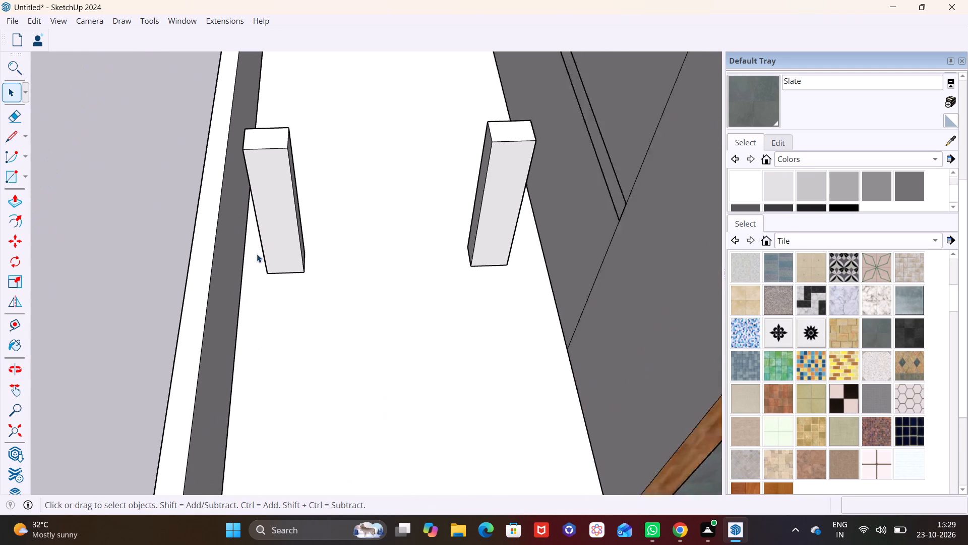
{"action": "scroll", "coordinate": [257, 254], "scroll_direction": "up", "scroll_amount": 1}
{"action": "middle_click_drag", "start_coordinate": [305, 217], "coordinate": [316, 293]}
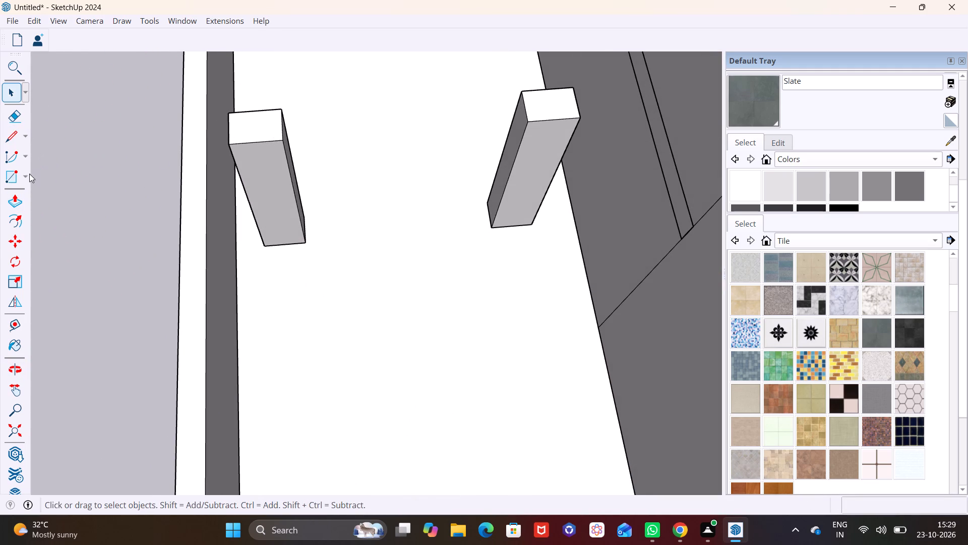
{"action": "left_click", "coordinate": [27, 176]}
{"action": "left_click", "coordinate": [39, 192]}
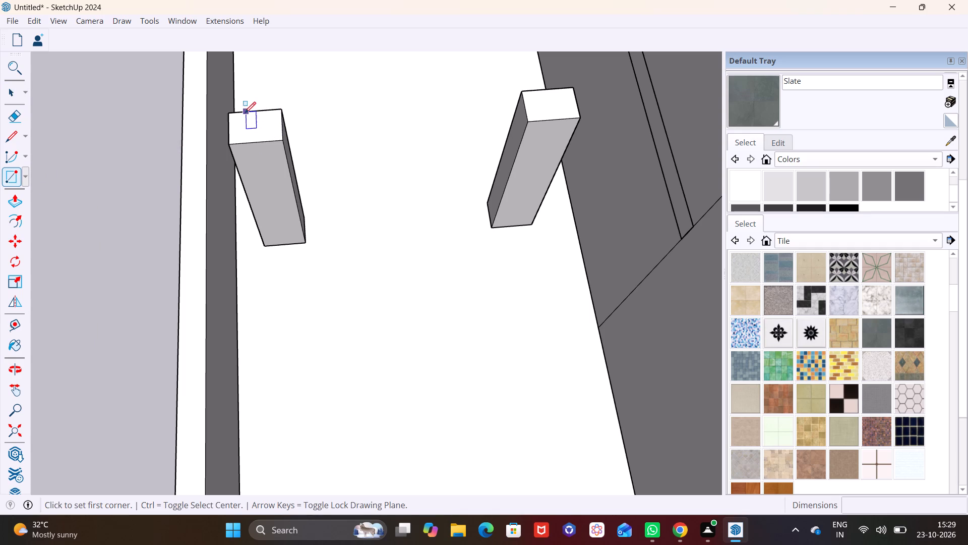
{"action": "left_click", "coordinate": [243, 112]}
{"action": "left_click", "coordinate": [271, 132]}
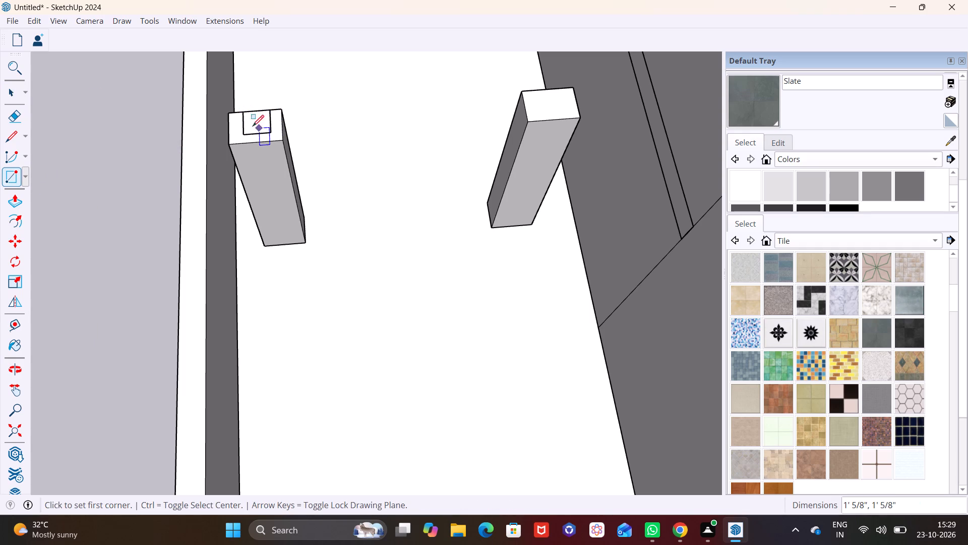
Push/Pull the small square on the rear post's top up about 2 7/16".
{"action": "left_click", "coordinate": [7, 91]}
{"action": "left_click", "coordinate": [258, 124]}
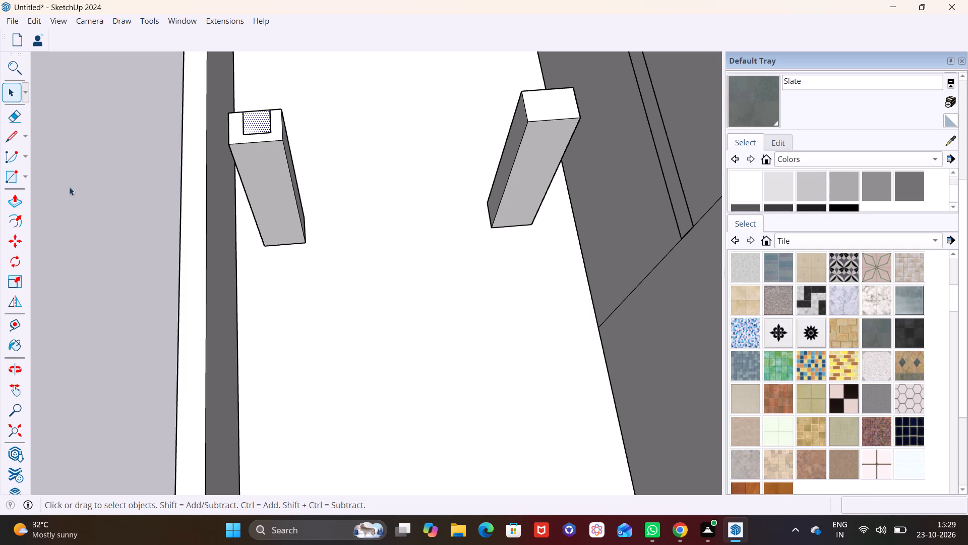
{"action": "left_click", "coordinate": [16, 197]}
{"action": "left_click", "coordinate": [256, 121]}
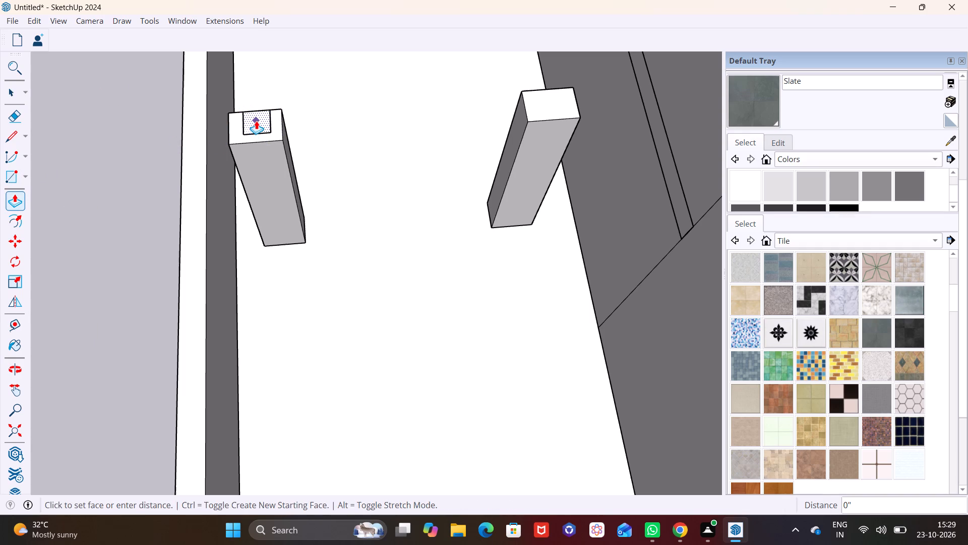
{"action": "left_click", "coordinate": [253, 118]}
Extend the raised block's side face about 6 7/8" toward the boundary wall, out to the post's edge.
{"action": "scroll", "coordinate": [287, 145], "scroll_direction": "up", "scroll_amount": 6}
{"action": "middle_click_drag", "start_coordinate": [258, 99], "coordinate": [364, 67]}
{"action": "scroll", "coordinate": [110, 179], "scroll_direction": "up", "scroll_amount": 2}
{"action": "middle_click_drag", "start_coordinate": [179, 156], "coordinate": [295, 92]}
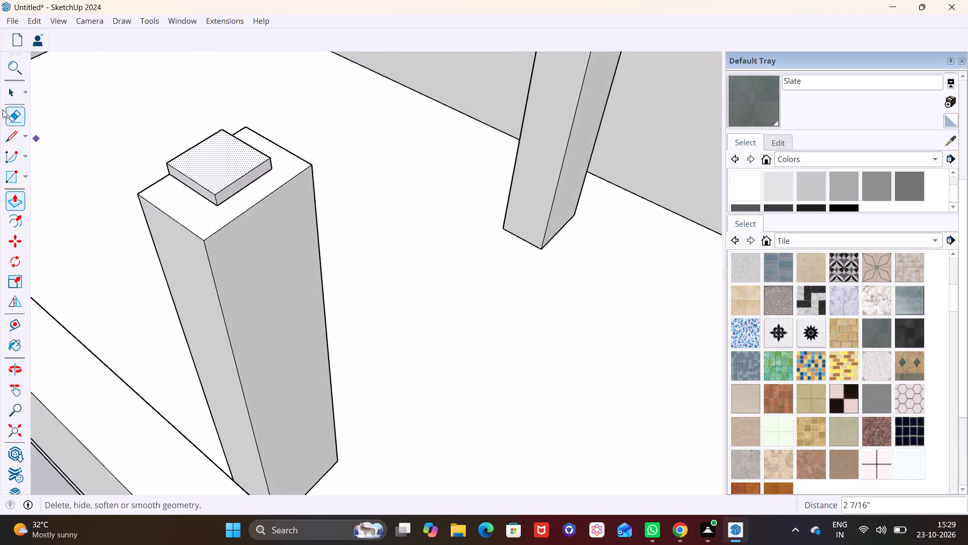
{"action": "left_click", "coordinate": [8, 93]}
{"action": "left_click", "coordinate": [202, 190]}
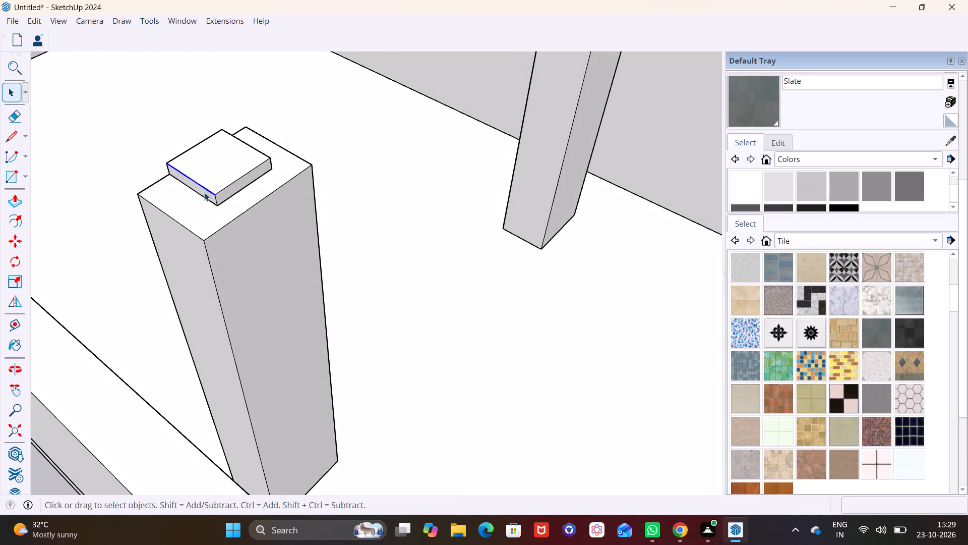
{"action": "left_click", "coordinate": [204, 192]}
{"action": "left_click", "coordinate": [17, 200]}
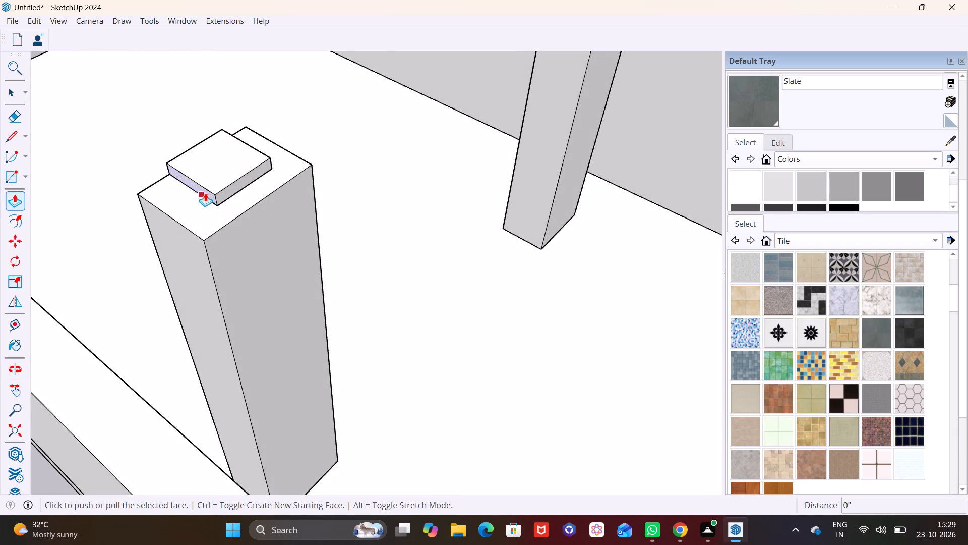
{"action": "left_click", "coordinate": [206, 192]}
{"action": "left_click", "coordinate": [189, 232]}
Push/Pull the block's opposite side face about 5' 5 9/16" toward the rear post nearer the tower, forming a beam.
{"action": "middle_click_drag", "start_coordinate": [265, 196], "coordinate": [116, 233]}
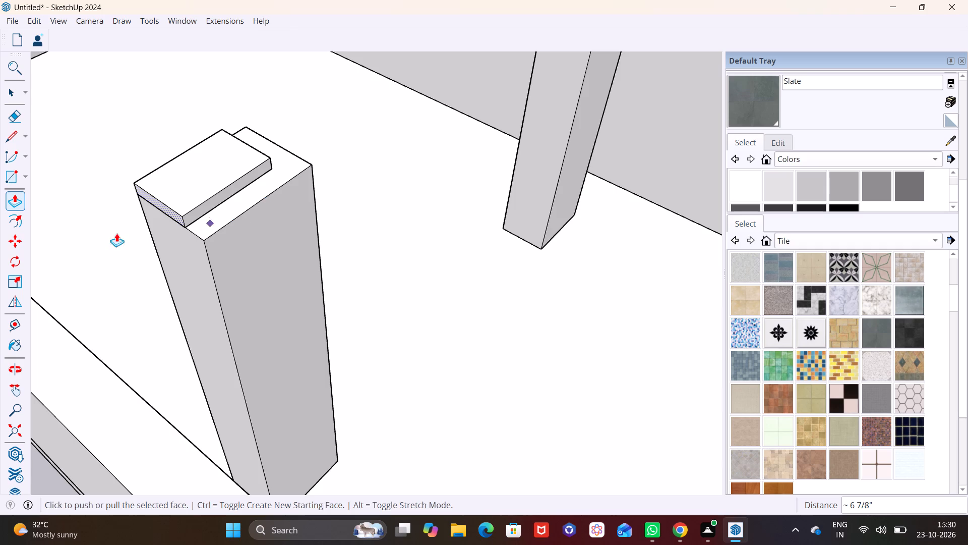
{"action": "middle_click_drag", "start_coordinate": [116, 233], "coordinate": [22, 246]}
{"action": "scroll", "coordinate": [253, 233], "scroll_direction": "down", "scroll_amount": 1}
{"action": "scroll", "coordinate": [294, 183], "scroll_direction": "up", "scroll_amount": 2}
{"action": "middle_click_drag", "start_coordinate": [306, 181], "coordinate": [180, 175]}
{"action": "scroll", "coordinate": [480, 199], "scroll_direction": "down", "scroll_amount": 2}
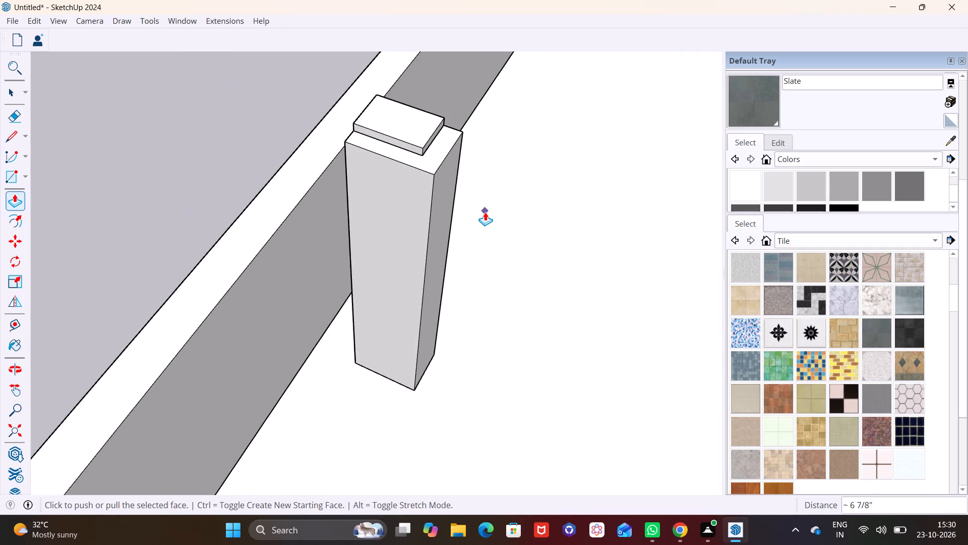
{"action": "scroll", "coordinate": [485, 212], "scroll_direction": "down", "scroll_amount": 2}
{"action": "middle_click_drag", "start_coordinate": [413, 303], "coordinate": [231, 316]}
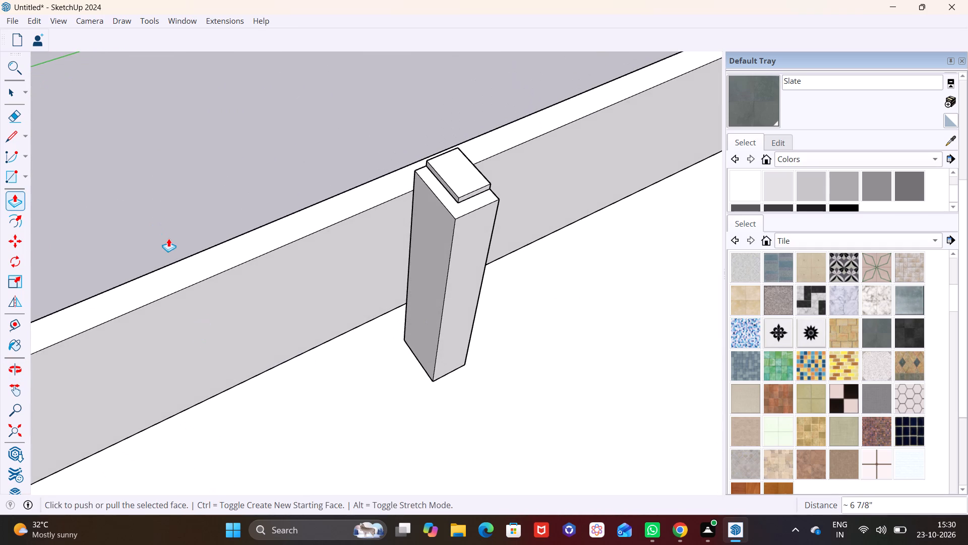
{"action": "scroll", "coordinate": [449, 254], "scroll_direction": "up", "scroll_amount": 4}
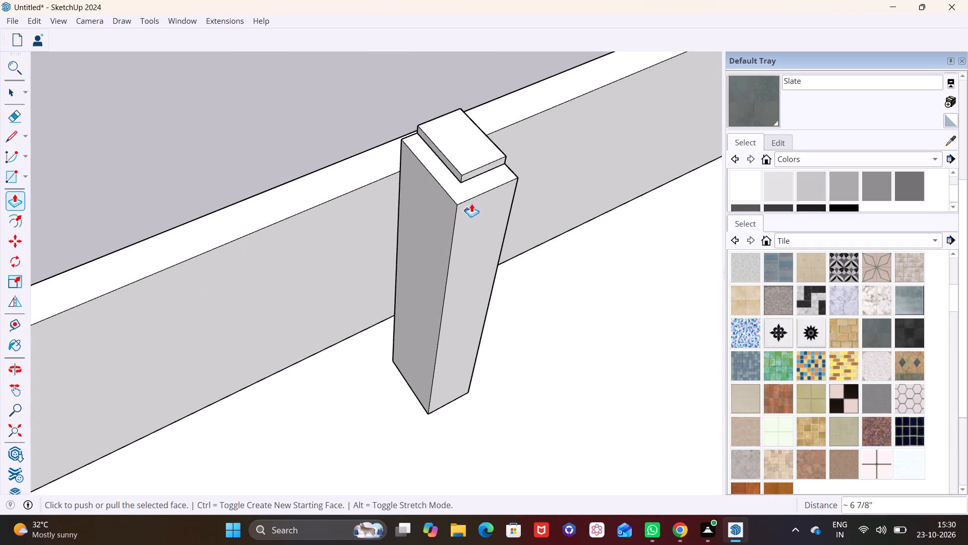
{"action": "middle_click_drag", "start_coordinate": [460, 196], "coordinate": [322, 298]}
{"action": "scroll", "coordinate": [322, 267], "scroll_direction": "up", "scroll_amount": 3}
{"action": "middle_click_drag", "start_coordinate": [387, 276], "coordinate": [347, 180]}
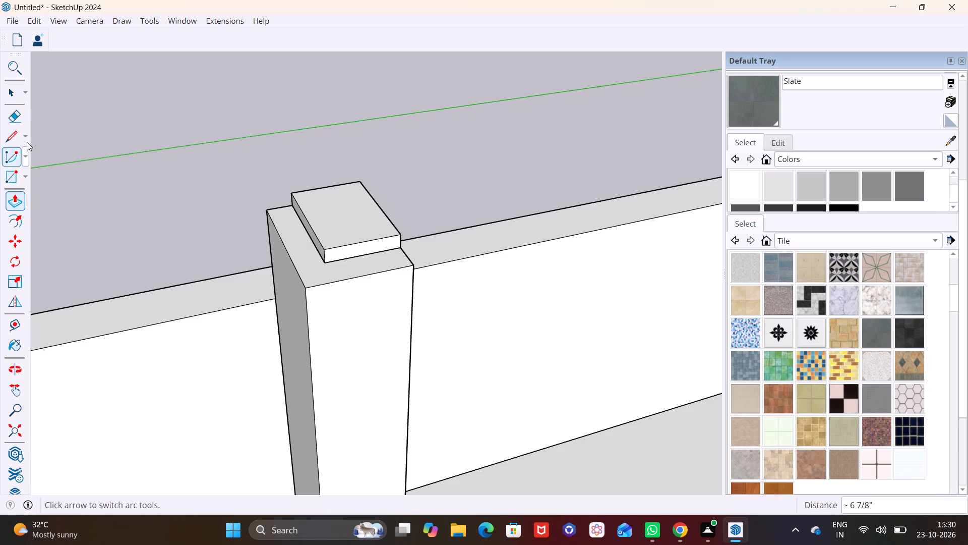
{"action": "left_click", "coordinate": [3, 89]}
{"action": "left_click", "coordinate": [350, 250]}
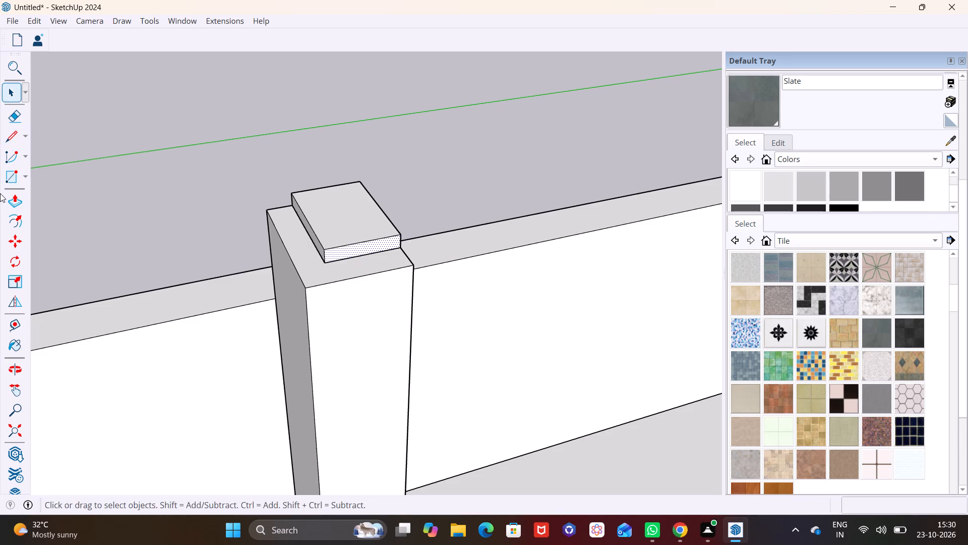
{"action": "left_click", "coordinate": [11, 203]}
{"action": "left_click", "coordinate": [365, 247]}
{"action": "scroll", "coordinate": [428, 306], "scroll_direction": "down", "scroll_amount": 3}
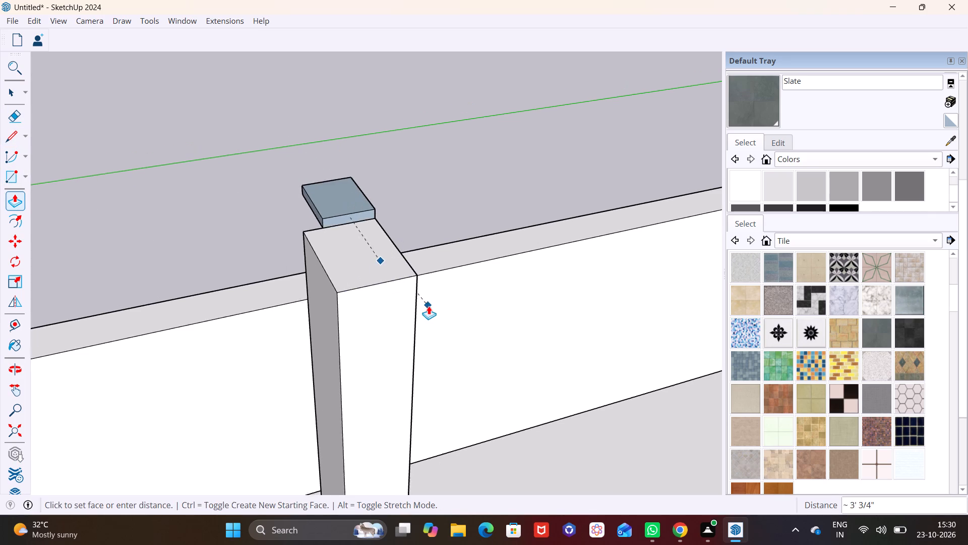
{"action": "left_click", "coordinate": [578, 438]}
Push/Pull the rear beam's end face about 6' 6" further, to the outer edge of the rear post nearer the tower.
{"action": "scroll", "coordinate": [578, 434], "scroll_direction": "down", "scroll_amount": 7}
{"action": "scroll", "coordinate": [0, 195], "scroll_direction": "down", "scroll_amount": 13}
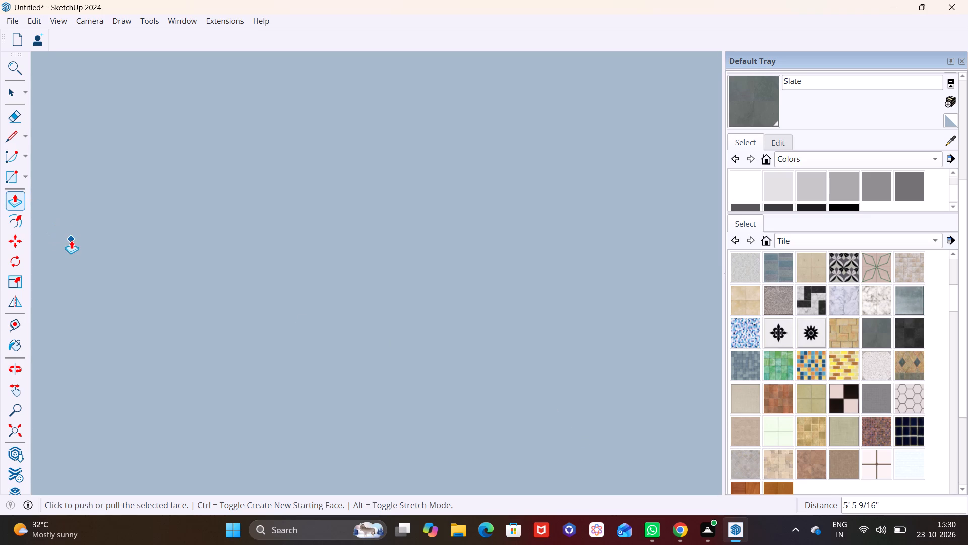
{"action": "scroll", "coordinate": [71, 240], "scroll_direction": "down", "scroll_amount": 20}
{"action": "scroll", "coordinate": [71, 240], "scroll_direction": "down", "scroll_amount": 20}
{"action": "scroll", "coordinate": [71, 240], "scroll_direction": "down", "scroll_amount": 1}
{"action": "key", "text": "space"}
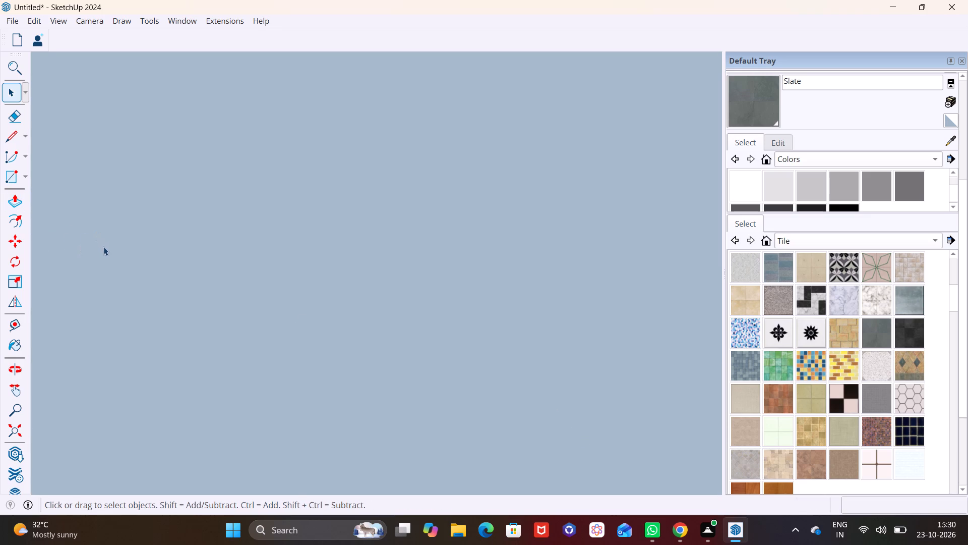
{"action": "scroll", "coordinate": [103, 247], "scroll_direction": "down", "scroll_amount": 20}
{"action": "scroll", "coordinate": [103, 247], "scroll_direction": "down", "scroll_amount": 20}
{"action": "scroll", "coordinate": [103, 247], "scroll_direction": "down", "scroll_amount": 1}
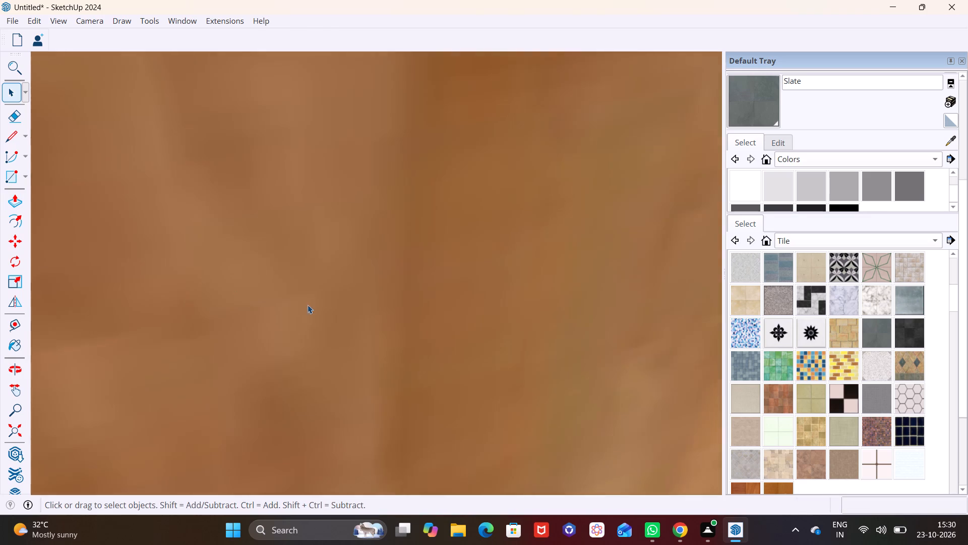
{"action": "scroll", "coordinate": [308, 305], "scroll_direction": "down", "scroll_amount": 20}
{"action": "scroll", "coordinate": [308, 305], "scroll_direction": "down", "scroll_amount": 20}
{"action": "scroll", "coordinate": [308, 305], "scroll_direction": "down", "scroll_amount": 1}
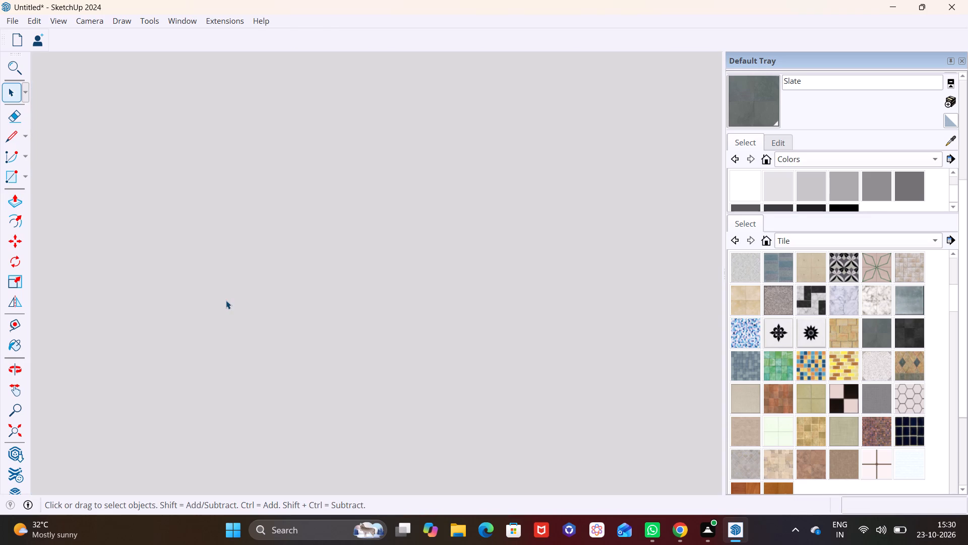
{"action": "scroll", "coordinate": [226, 300], "scroll_direction": "down", "scroll_amount": 20}
{"action": "scroll", "coordinate": [226, 300], "scroll_direction": "down", "scroll_amount": 20}
{"action": "scroll", "coordinate": [226, 300], "scroll_direction": "down", "scroll_amount": 1}
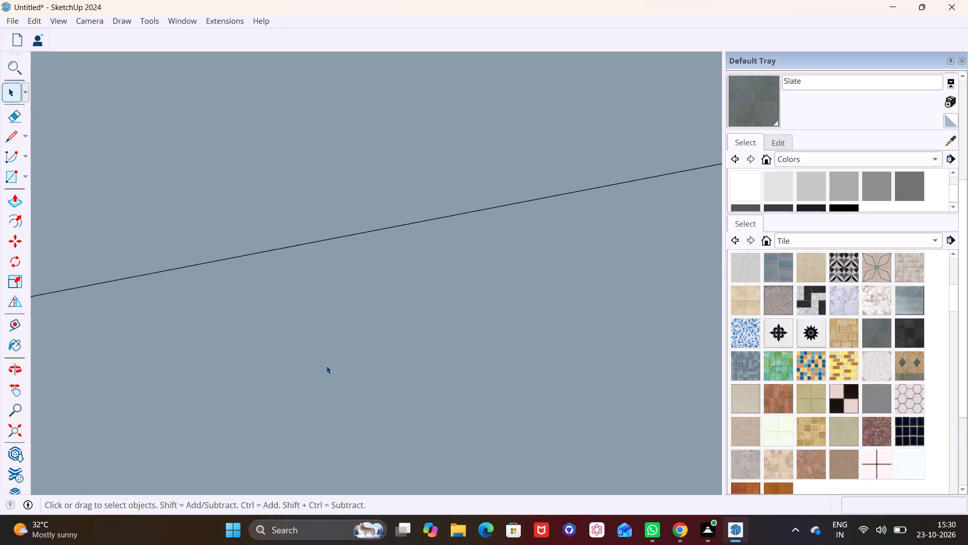
{"action": "scroll", "coordinate": [326, 365], "scroll_direction": "down", "scroll_amount": 20}
{"action": "scroll", "coordinate": [326, 365], "scroll_direction": "down", "scroll_amount": 20}
{"action": "scroll", "coordinate": [326, 365], "scroll_direction": "down", "scroll_amount": 1}
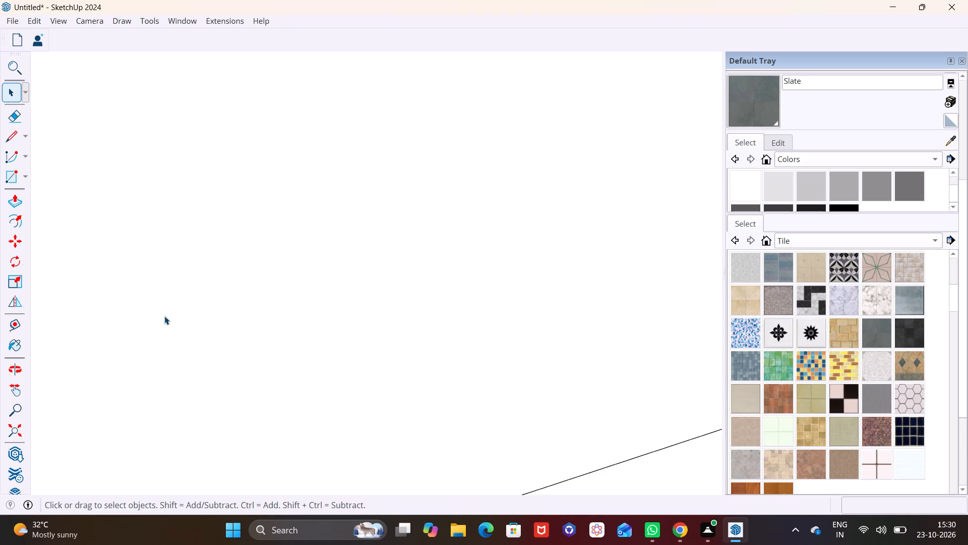
{"action": "scroll", "coordinate": [164, 316], "scroll_direction": "down", "scroll_amount": 20}
{"action": "scroll", "coordinate": [164, 316], "scroll_direction": "down", "scroll_amount": 20}
{"action": "scroll", "coordinate": [164, 316], "scroll_direction": "down", "scroll_amount": 1}
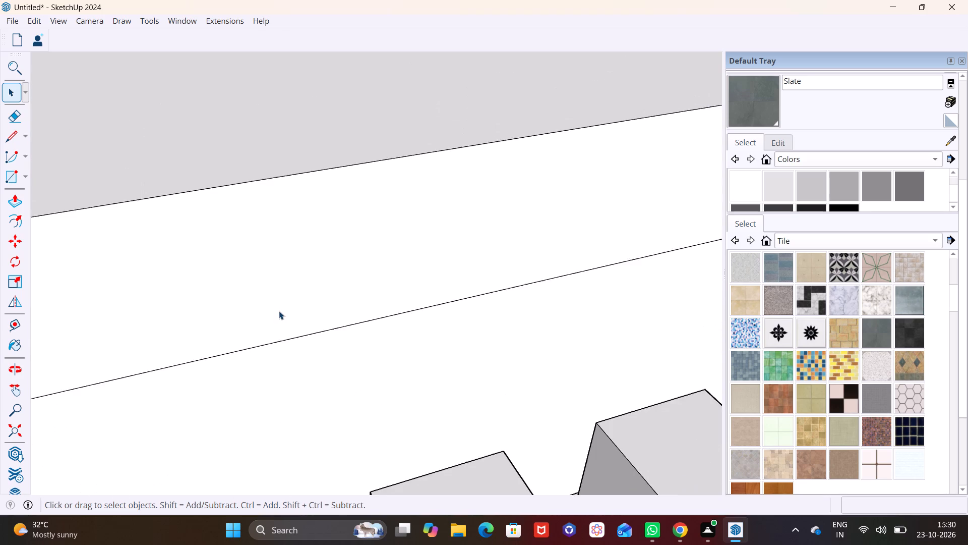
{"action": "scroll", "coordinate": [279, 311], "scroll_direction": "down", "scroll_amount": 16}
{"action": "middle_click_drag", "start_coordinate": [405, 452], "coordinate": [487, 249]}
{"action": "scroll", "coordinate": [67, 302], "scroll_direction": "down", "scroll_amount": 8}
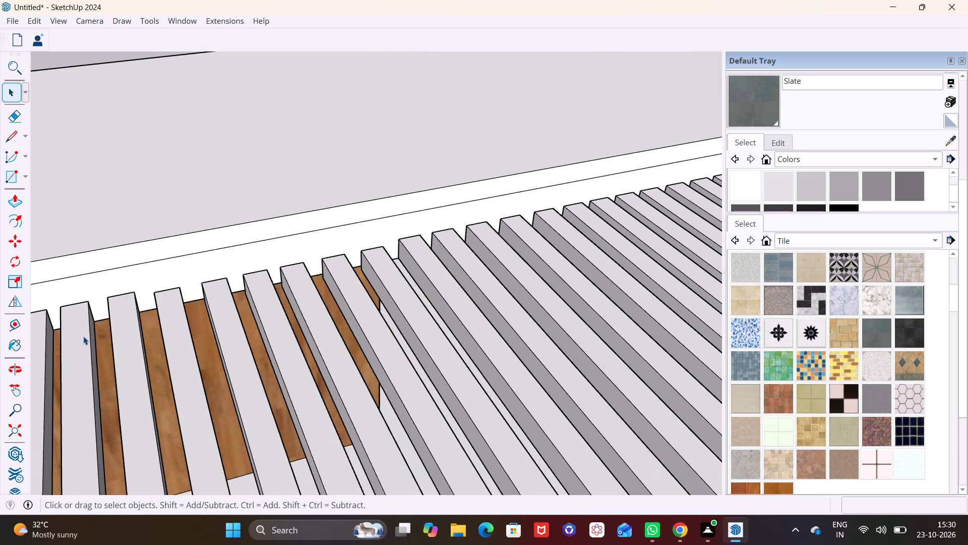
{"action": "scroll", "coordinate": [83, 336], "scroll_direction": "down", "scroll_amount": 2}
{"action": "middle_click_drag", "start_coordinate": [91, 341], "coordinate": [425, 235], "text": "shift"}
{"action": "scroll", "coordinate": [259, 276], "scroll_direction": "down", "scroll_amount": 3}
{"action": "middle_click_drag", "start_coordinate": [278, 288], "coordinate": [380, 234]}
{"action": "middle_click_drag", "start_coordinate": [118, 317], "coordinate": [312, 188], "text": "shift"}
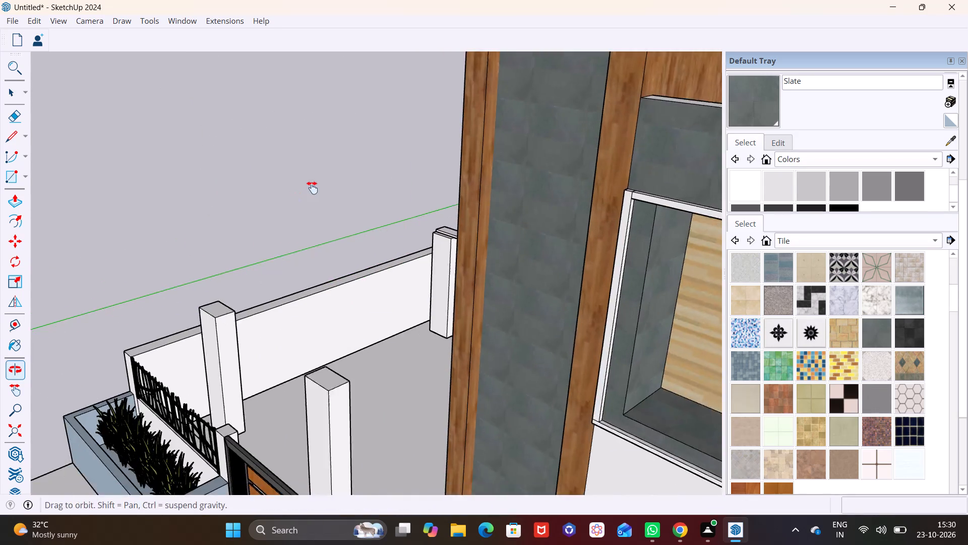
{"action": "middle_click_drag", "start_coordinate": [312, 188], "coordinate": [313, 186], "text": "shift"}
{"action": "middle_click_drag", "start_coordinate": [328, 240], "coordinate": [380, 278]}
{"action": "scroll", "coordinate": [440, 170], "scroll_direction": "up", "scroll_amount": 9}
{"action": "middle_click_drag", "start_coordinate": [524, 231], "coordinate": [518, 229]}
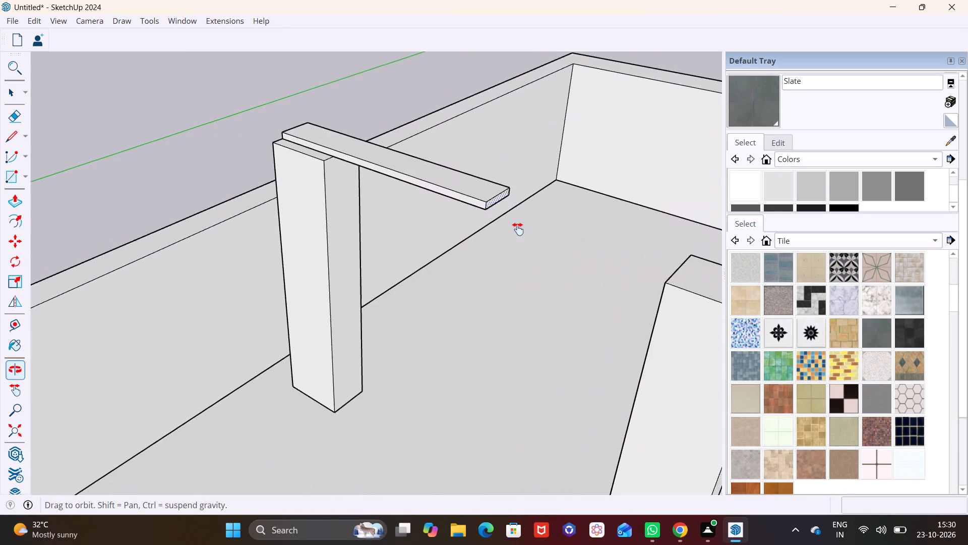
{"action": "middle_click_drag", "start_coordinate": [518, 229], "coordinate": [512, 243]}
{"action": "scroll", "coordinate": [487, 233], "scroll_direction": "up", "scroll_amount": 1}
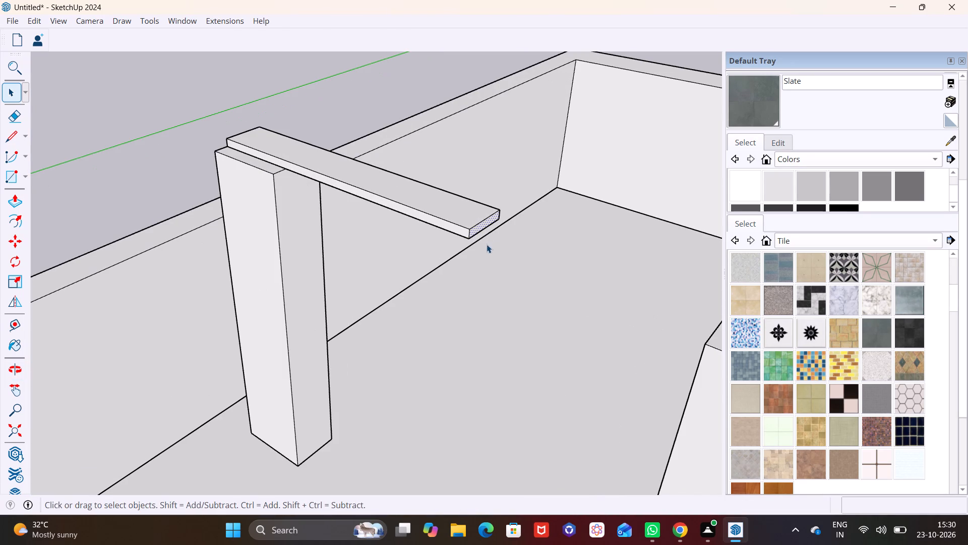
{"action": "left_click", "coordinate": [8, 209]}
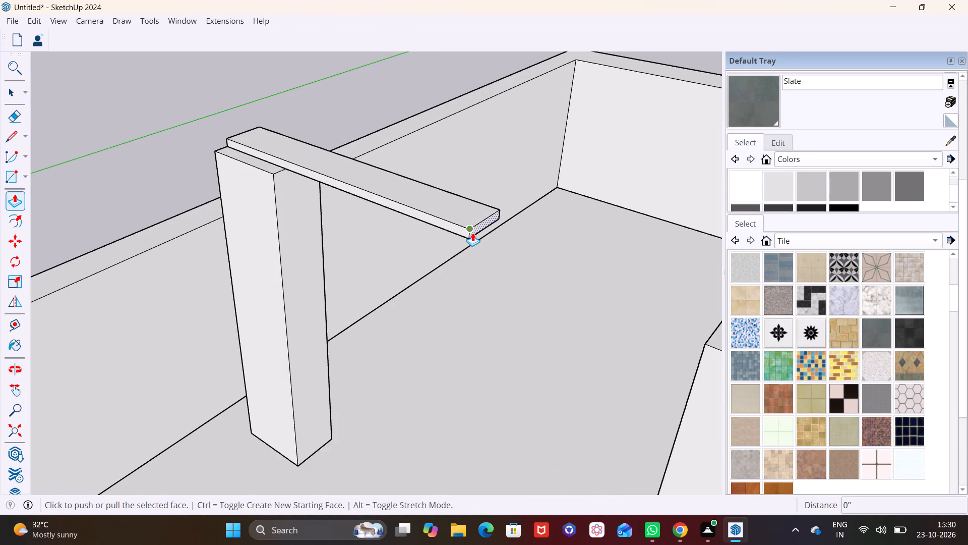
{"action": "left_click", "coordinate": [474, 230]}
{"action": "scroll", "coordinate": [660, 306], "scroll_direction": "down", "scroll_amount": 1}
{"action": "middle_click_drag", "start_coordinate": [658, 322], "coordinate": [721, 333]}
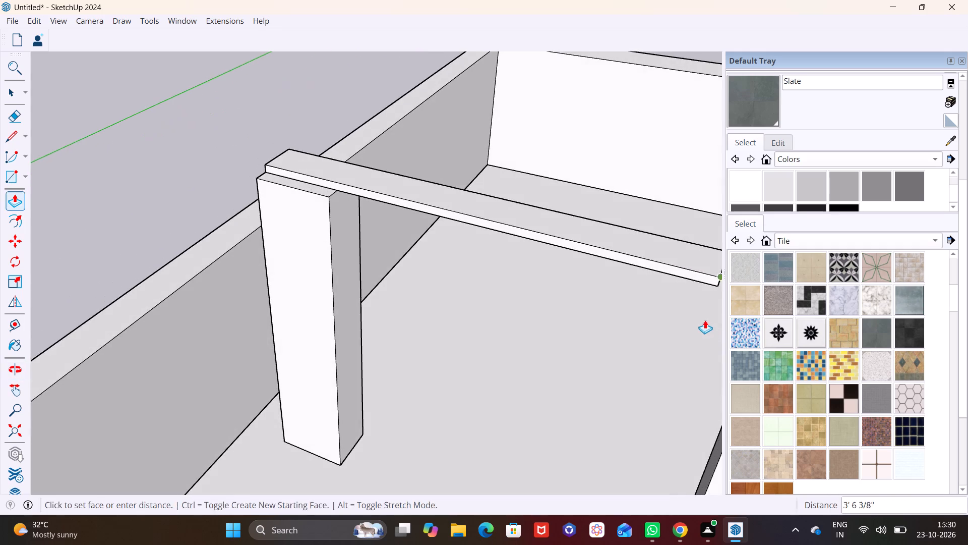
{"action": "middle_click_drag", "start_coordinate": [697, 318], "coordinate": [562, 292], "text": "shift"}
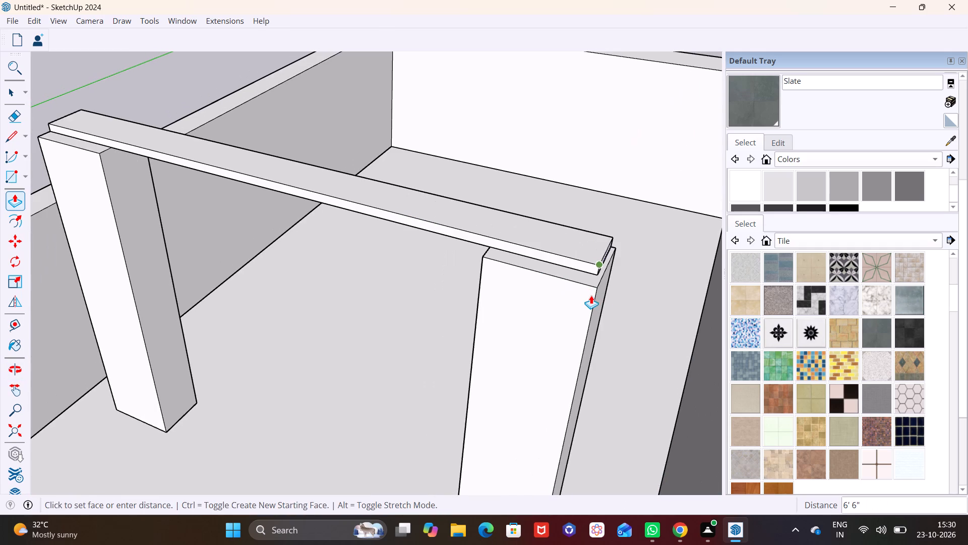
{"action": "left_click", "coordinate": [602, 298]}
{"action": "key", "text": "space"}
Push/Pull the rear beam's long side face about 22' 6 7/16" to the outer face of the front posts, forming a roof slab.
{"action": "left_click", "coordinate": [458, 236]}
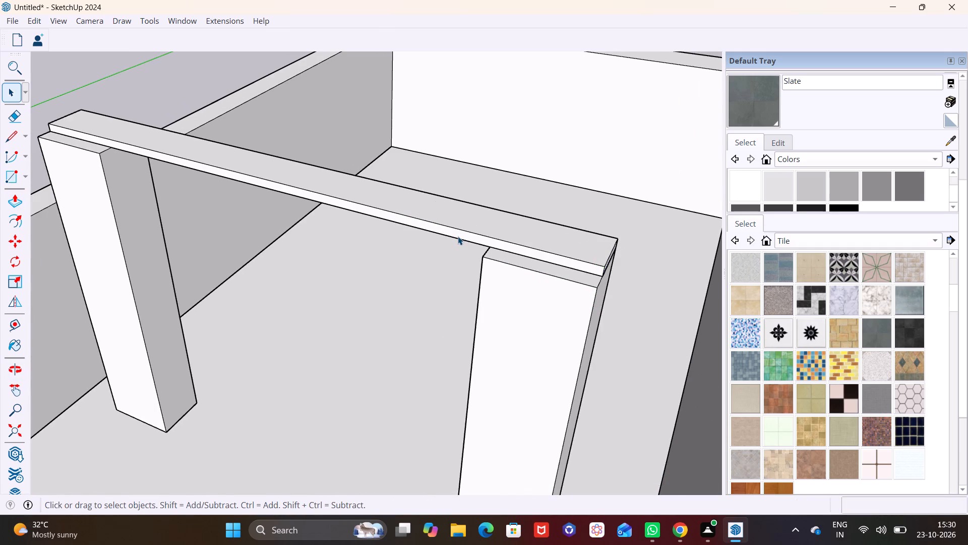
{"action": "left_click", "coordinate": [14, 200]}
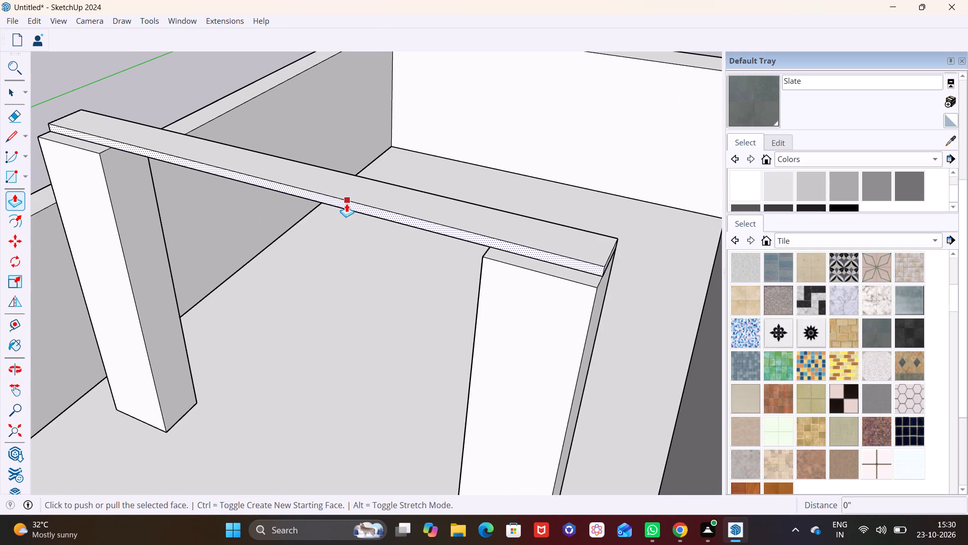
{"action": "left_click", "coordinate": [346, 203]}
{"action": "scroll", "coordinate": [253, 266], "scroll_direction": "down", "scroll_amount": 20}
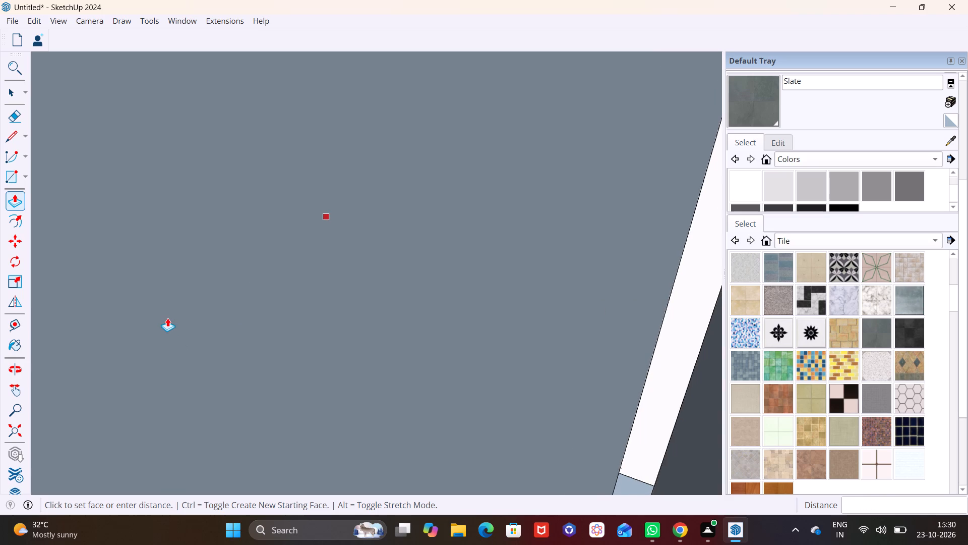
{"action": "scroll", "coordinate": [167, 318], "scroll_direction": "down", "scroll_amount": 20}
{"action": "scroll", "coordinate": [167, 318], "scroll_direction": "down", "scroll_amount": 20}
{"action": "scroll", "coordinate": [167, 318], "scroll_direction": "down", "scroll_amount": 2}
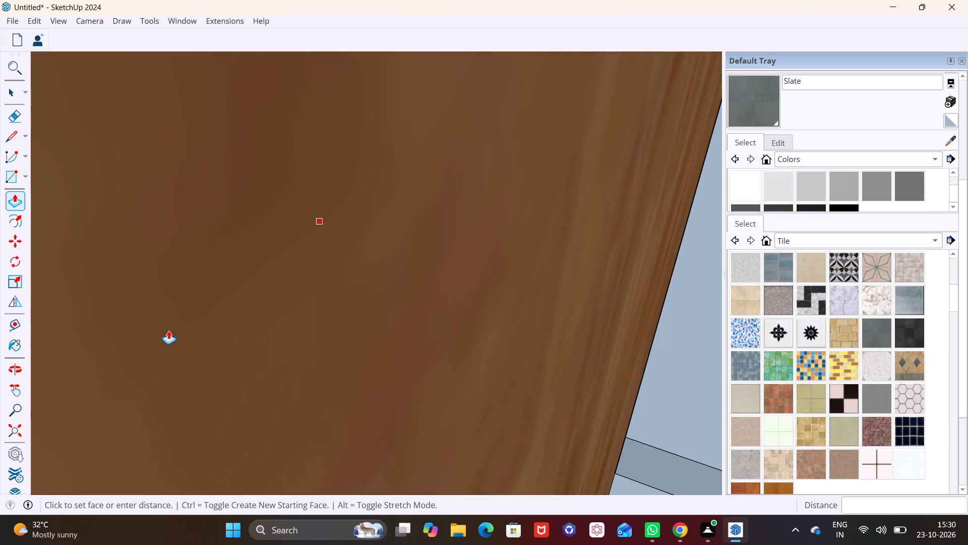
{"action": "scroll", "coordinate": [168, 331], "scroll_direction": "down", "scroll_amount": 20}
{"action": "scroll", "coordinate": [168, 331], "scroll_direction": "down", "scroll_amount": 20}
{"action": "scroll", "coordinate": [168, 331], "scroll_direction": "down", "scroll_amount": 2}
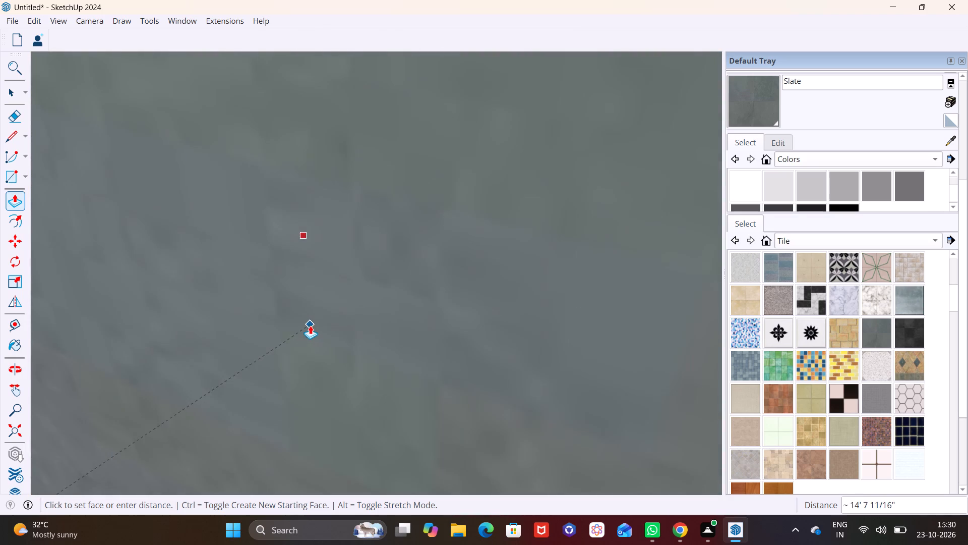
{"action": "scroll", "coordinate": [310, 325], "scroll_direction": "down", "scroll_amount": 20}
{"action": "scroll", "coordinate": [310, 325], "scroll_direction": "down", "scroll_amount": 20}
{"action": "scroll", "coordinate": [310, 325], "scroll_direction": "down", "scroll_amount": 2}
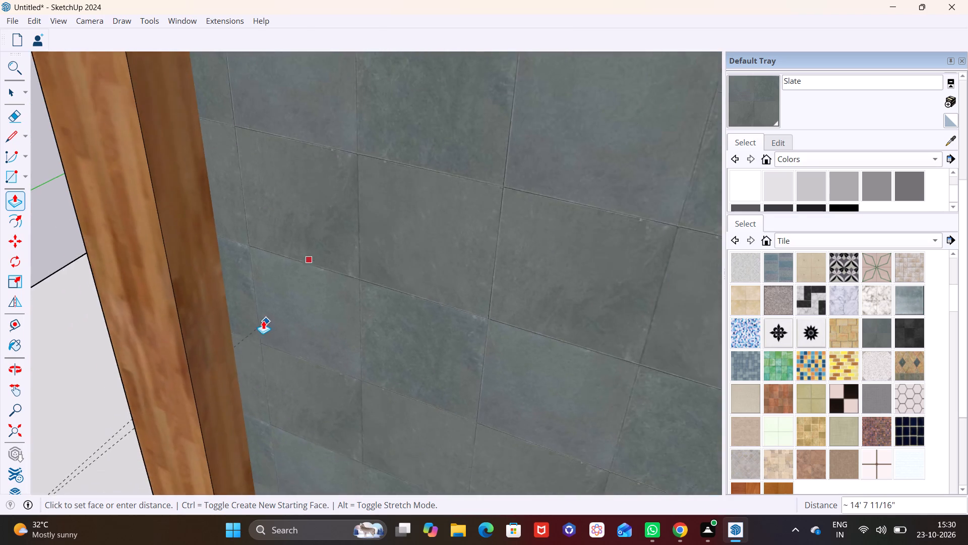
{"action": "scroll", "coordinate": [263, 320], "scroll_direction": "down", "scroll_amount": 16}
{"action": "middle_click_drag", "start_coordinate": [214, 343], "coordinate": [481, 153]}
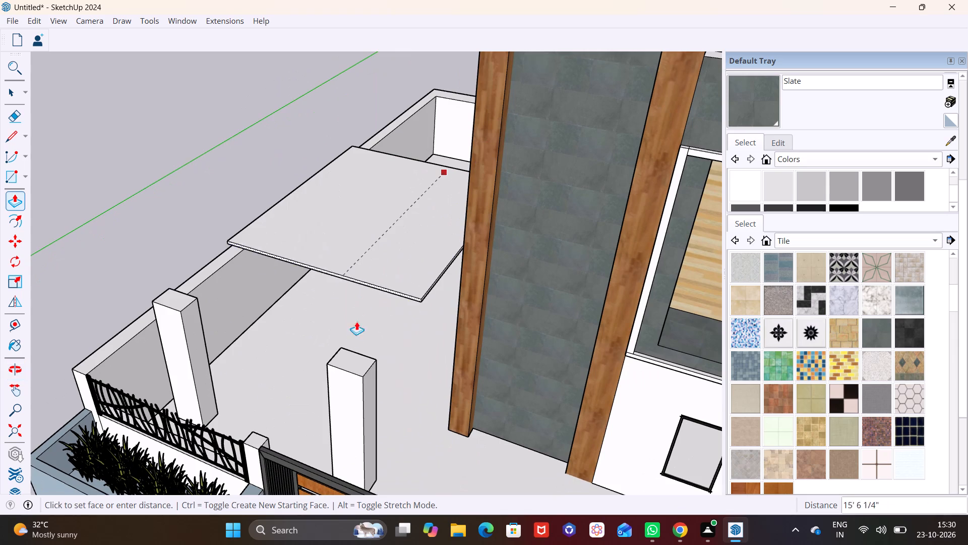
{"action": "left_click", "coordinate": [339, 376]}
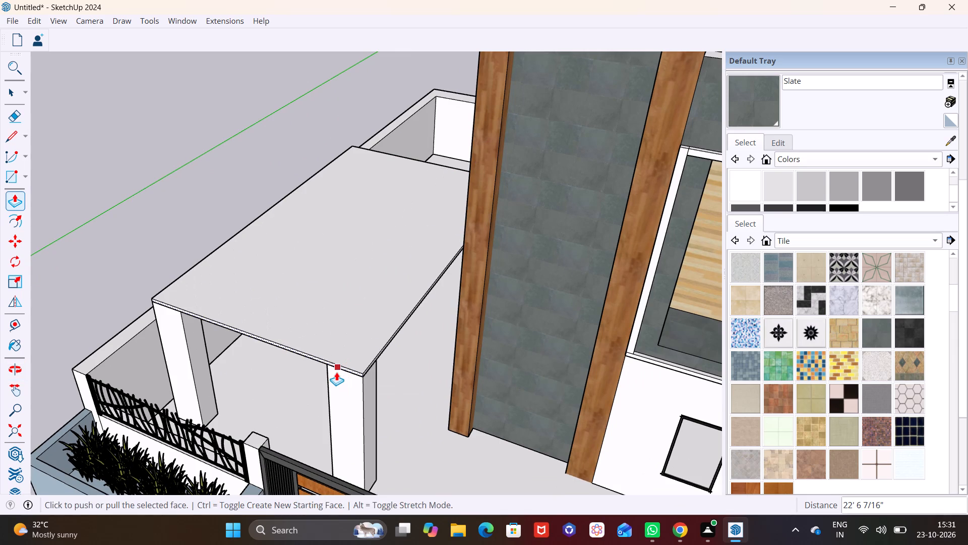
{"action": "key", "text": "space"}
Examine the whole house exterior and the roofed side-yard structure from the front at several angles.
{"action": "left_click_drag", "start_coordinate": [126, 206], "coordinate": [130, 208]}
{"action": "scroll", "coordinate": [236, 258], "scroll_direction": "down", "scroll_amount": 6}
{"action": "middle_click_drag", "start_coordinate": [358, 339], "coordinate": [451, 171]}
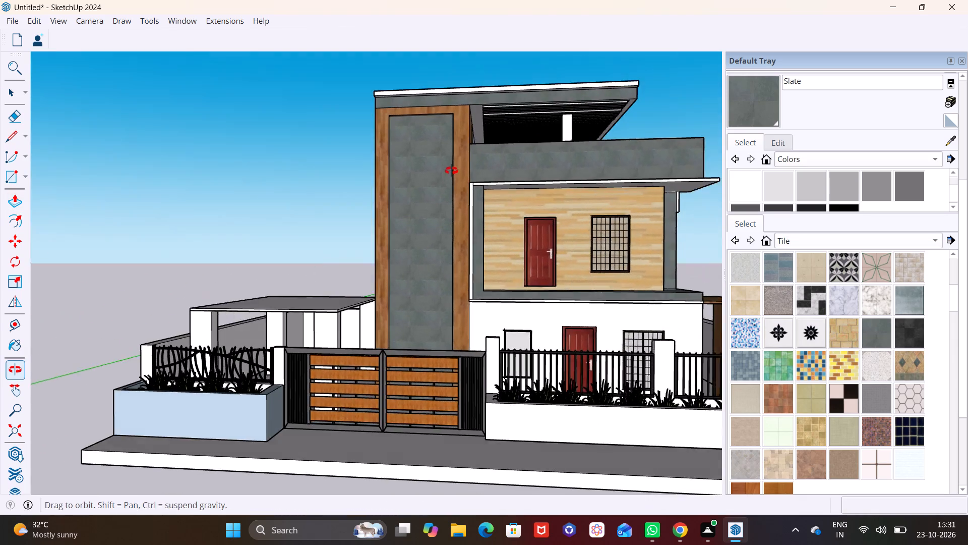
{"action": "middle_click_drag", "start_coordinate": [451, 171], "coordinate": [451, 162]}
{"action": "scroll", "coordinate": [399, 277], "scroll_direction": "down", "scroll_amount": 4}
{"action": "middle_click_drag", "start_coordinate": [390, 304], "coordinate": [369, 290]}
{"action": "middle_click_drag", "start_coordinate": [369, 293], "coordinate": [332, 236], "text": "shift"}
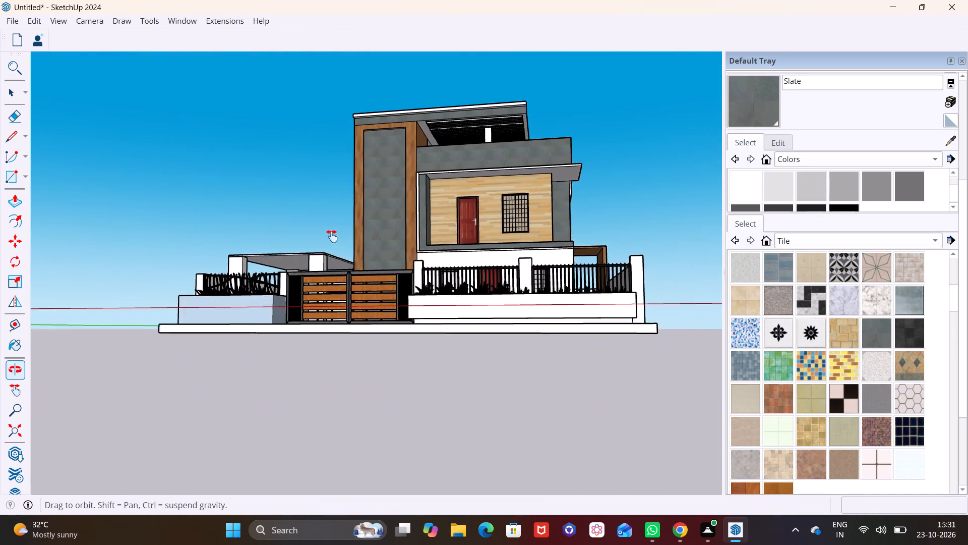
{"action": "middle_click_drag", "start_coordinate": [332, 236], "coordinate": [262, 259], "text": "shift"}
{"action": "middle_click_drag", "start_coordinate": [265, 302], "coordinate": [243, 338]}
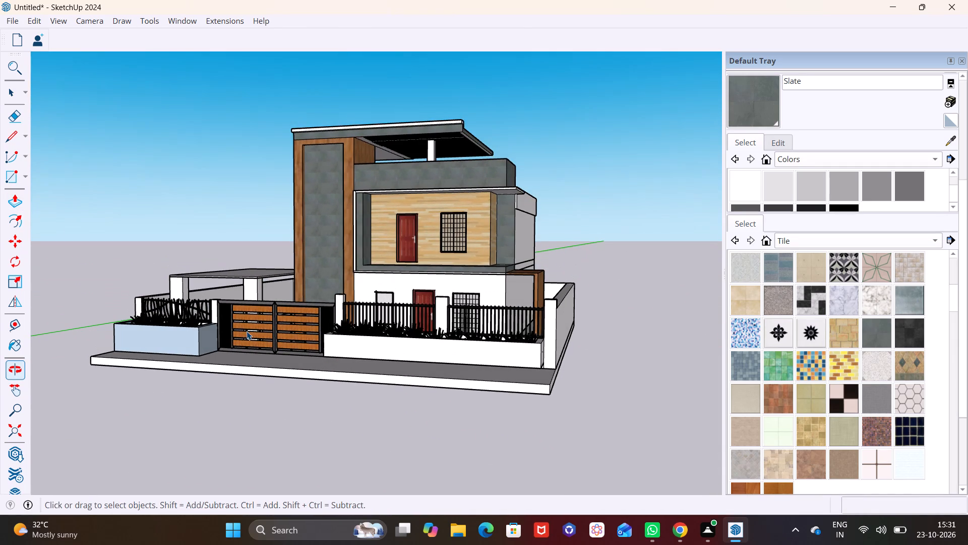
{"action": "middle_click_drag", "start_coordinate": [336, 250], "coordinate": [319, 328], "text": "shift"}
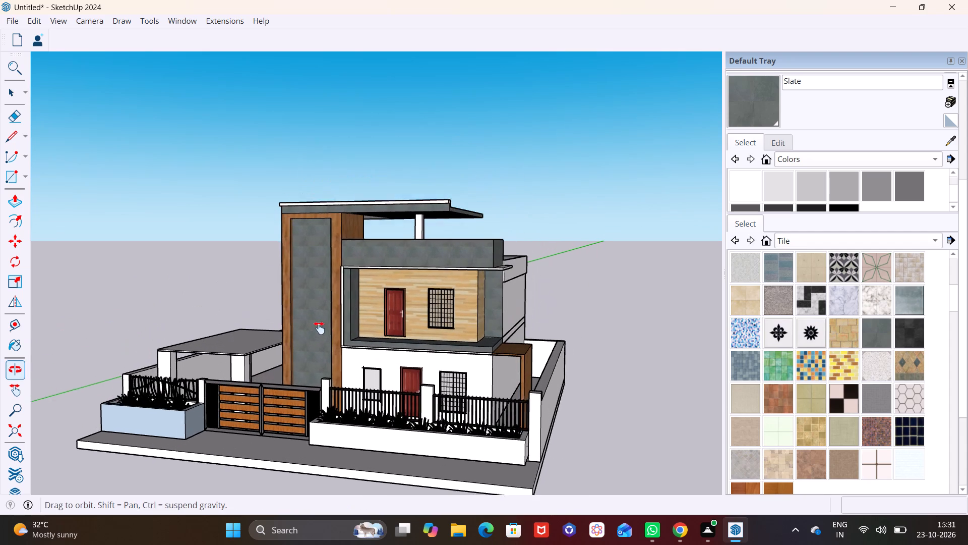
{"action": "middle_click_drag", "start_coordinate": [319, 328], "coordinate": [317, 330], "text": "shift"}
{"action": "middle_click_drag", "start_coordinate": [359, 242], "coordinate": [376, 182]}
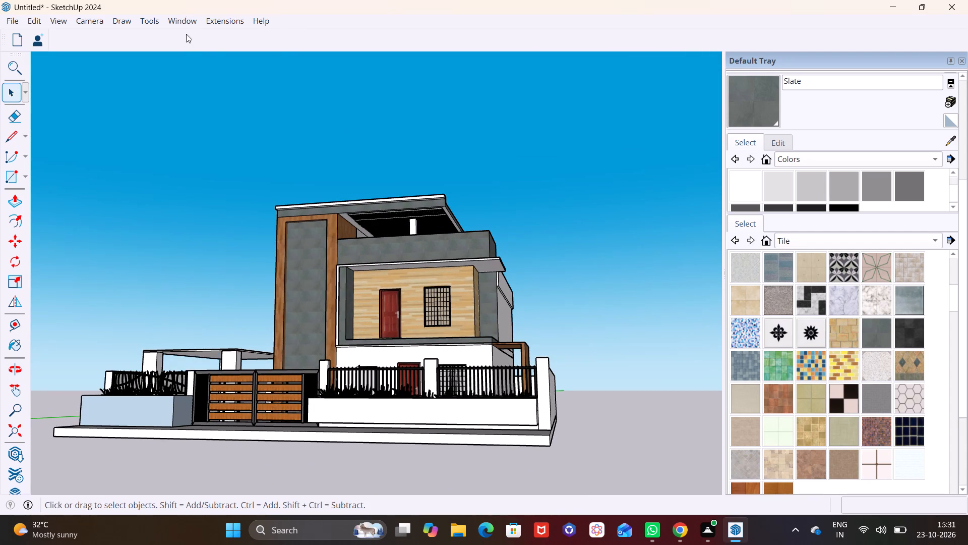
Open 3D Warehouse and search its models for "ceiling lights".
{"action": "left_click", "coordinate": [186, 21]}
{"action": "left_click", "coordinate": [211, 114]}
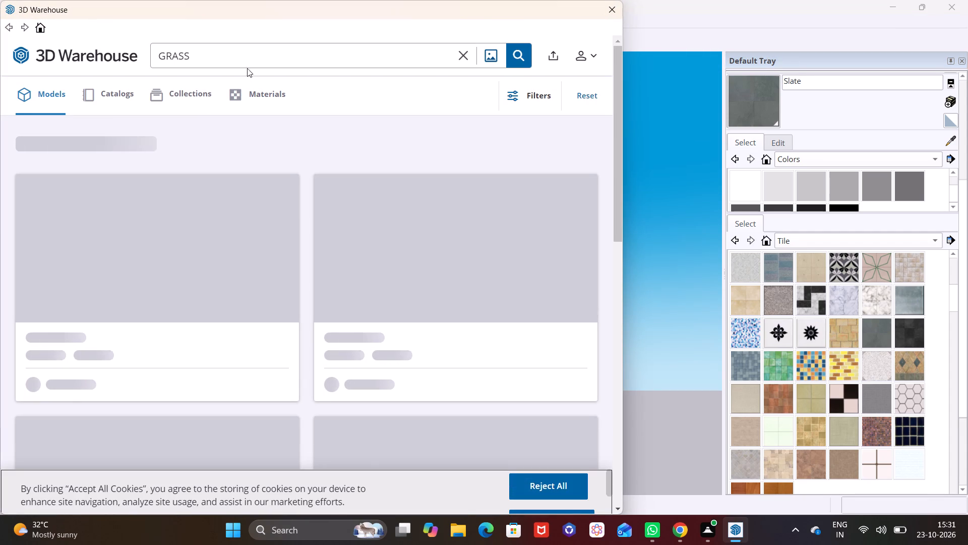
{"action": "left_click_drag", "start_coordinate": [252, 56], "coordinate": [261, 56]}
{"action": "left_click", "coordinate": [461, 56]}
{"action": "type", "text": "ce"}
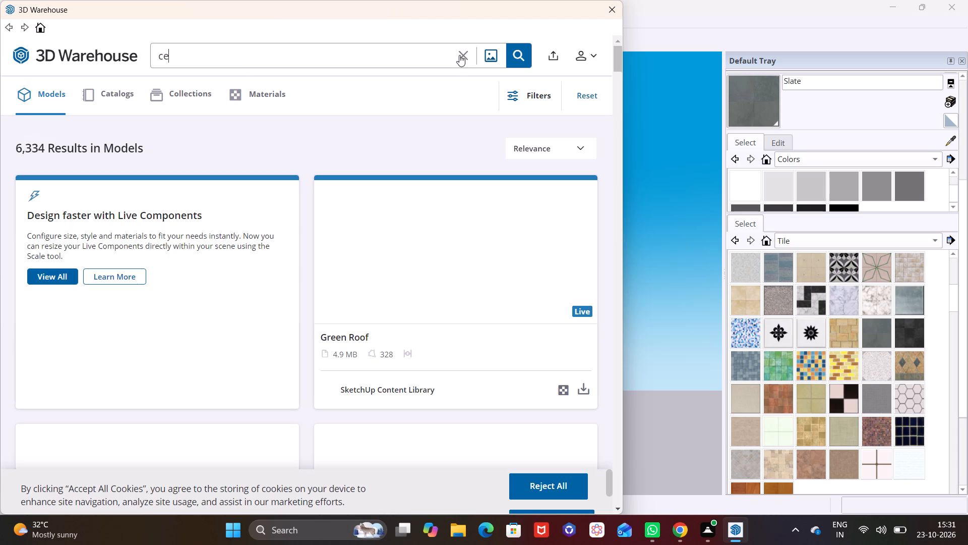
{"action": "key", "text": "i"}
{"action": "key", "text": "l"}
{"action": "type", "text": "in"}
{"action": "key", "text": "g"}
{"action": "key", "text": "space"}
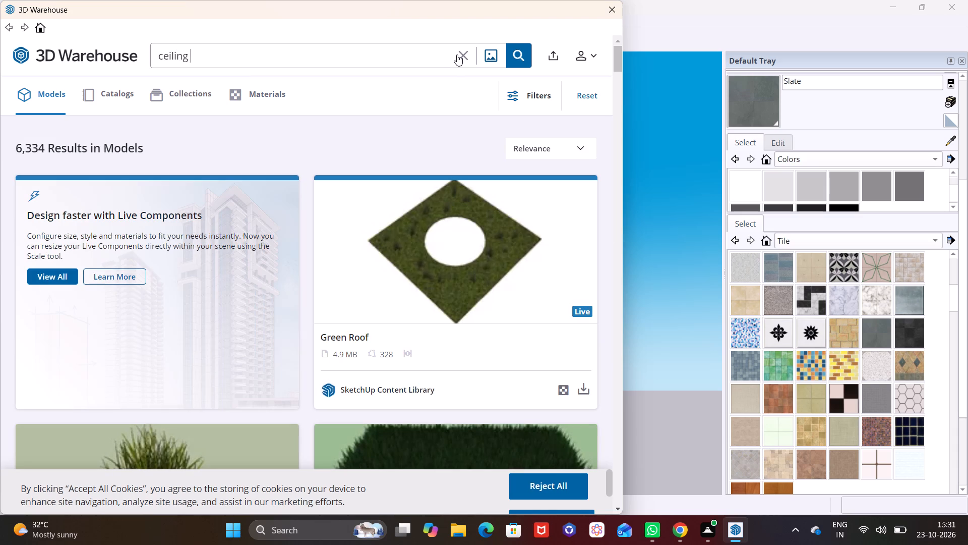
{"action": "type", "text": "li"}
{"action": "type", "text": "ghts"}
{"action": "key", "text": "Return"}
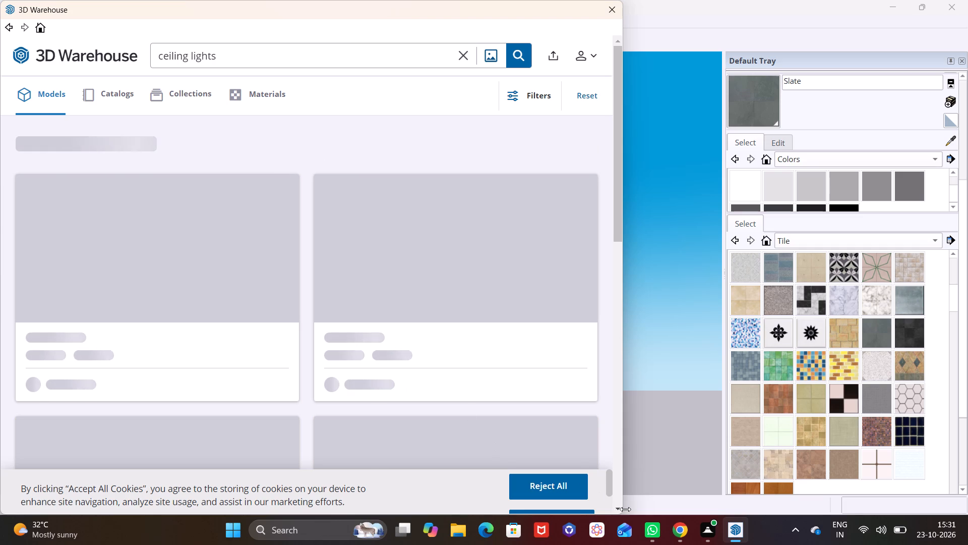
Browse the "ceiling lights" search results for a suitable ceiling lamp model.
{"action": "left_click", "coordinate": [614, 506]}
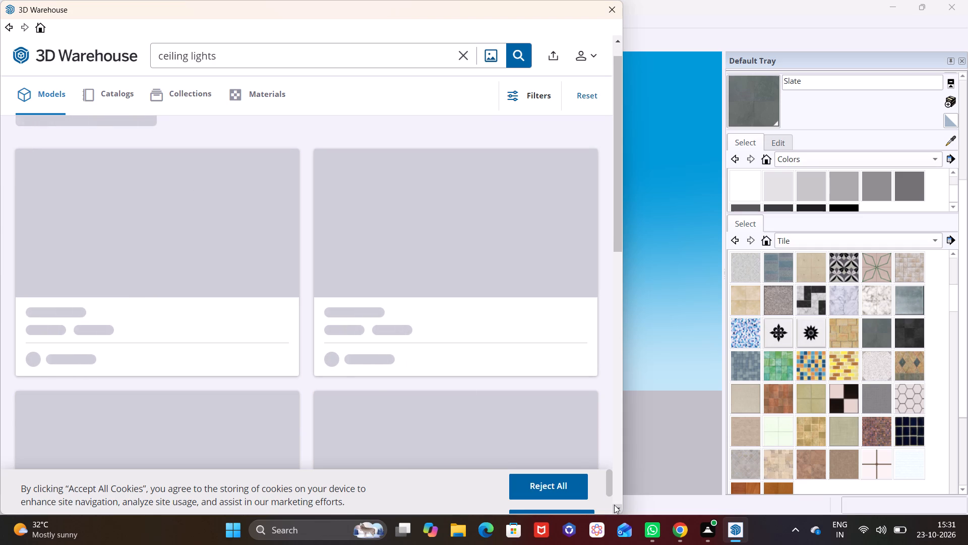
{"action": "left_click", "coordinate": [614, 504]}
{"action": "left_click", "coordinate": [614, 504]}
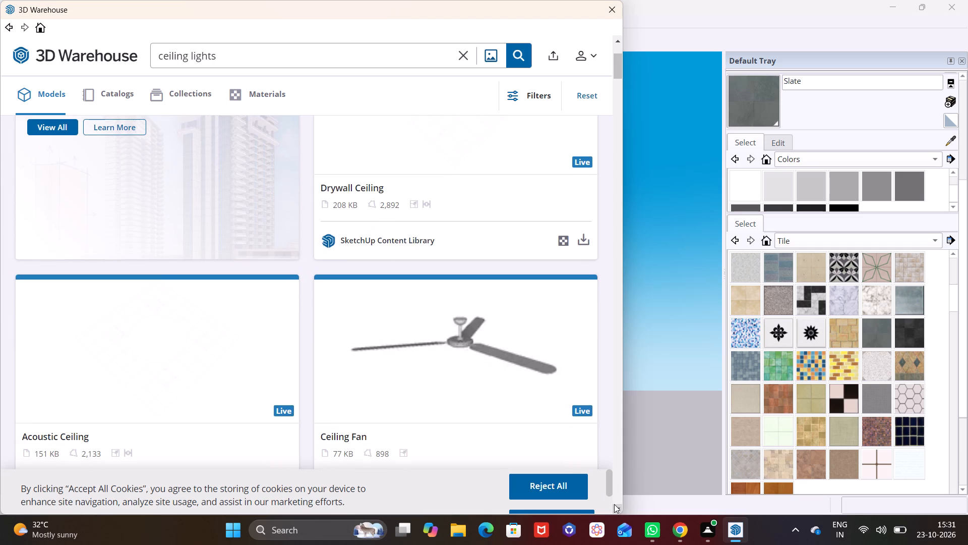
{"action": "left_click", "coordinate": [614, 504]}
{"action": "double_click", "coordinate": [614, 504]}
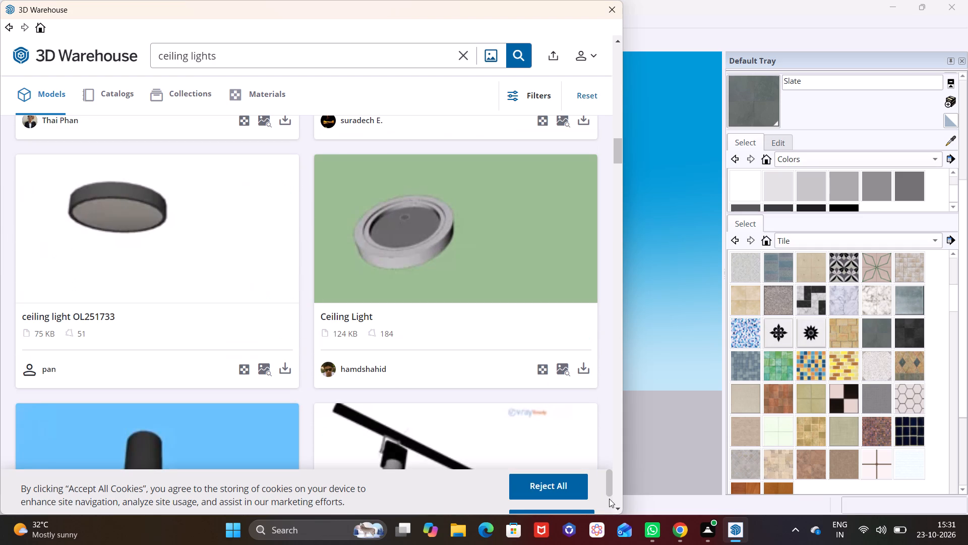
{"action": "double_click", "coordinate": [619, 506]}
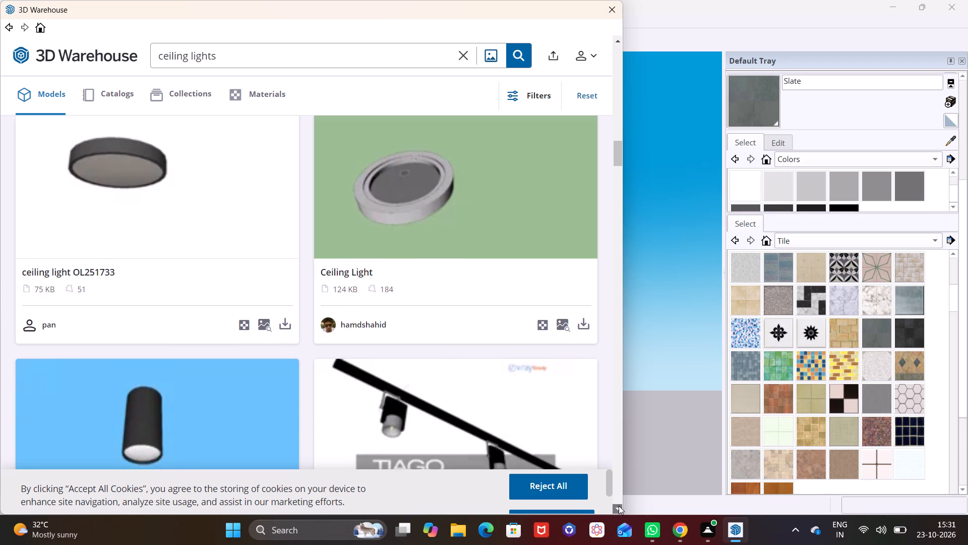
{"action": "left_click", "coordinate": [619, 506]}
{"action": "left_click", "coordinate": [619, 506]}
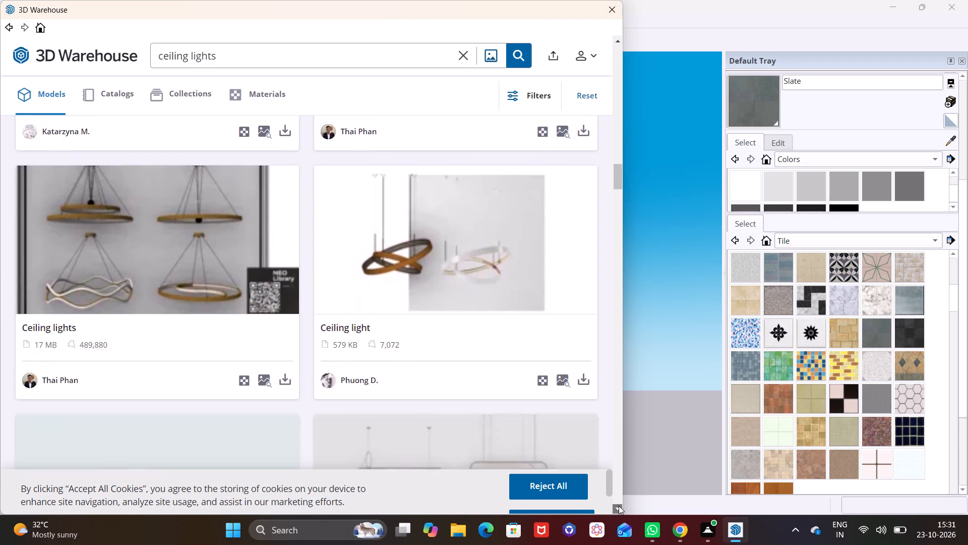
{"action": "left_click", "coordinate": [618, 506]}
{"action": "left_click", "coordinate": [618, 506]}
{"action": "left_click", "coordinate": [618, 506]}
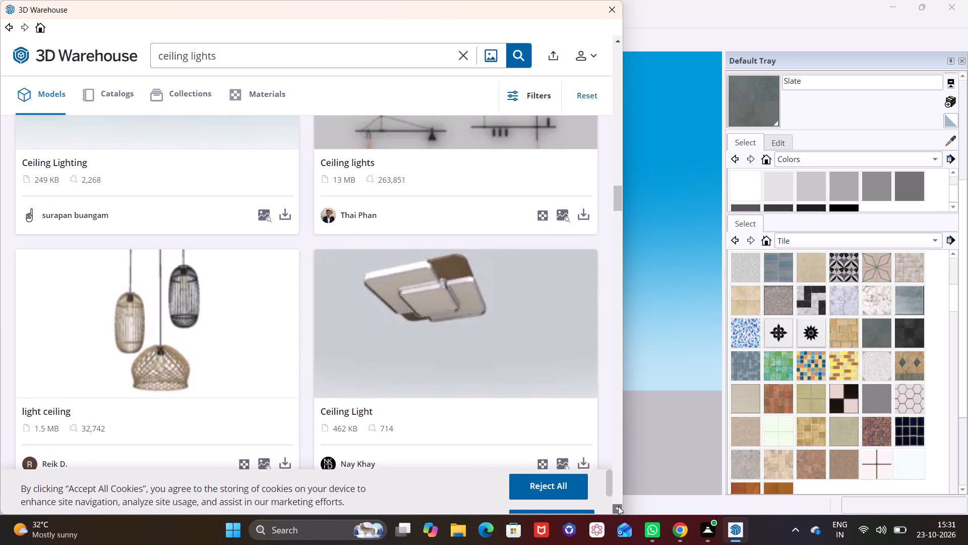
{"action": "left_click", "coordinate": [618, 506]}
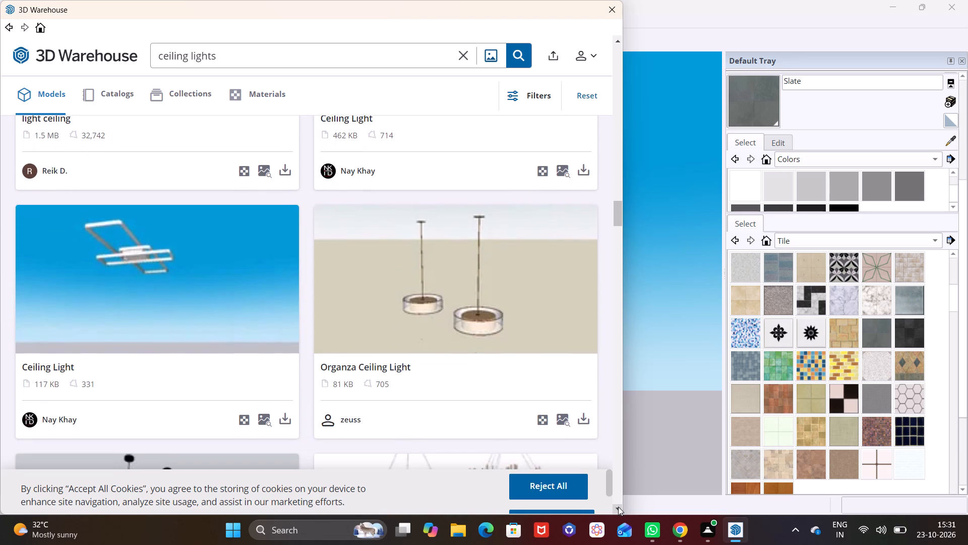
{"action": "left_click", "coordinate": [616, 508]}
{"action": "left_click", "coordinate": [616, 508]}
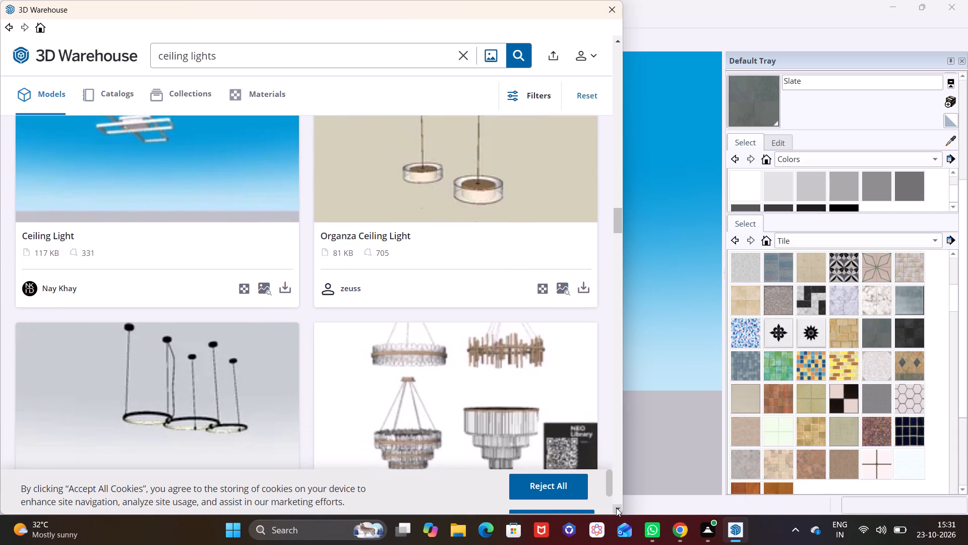
{"action": "left_click", "coordinate": [616, 508]}
{"action": "triple_click", "coordinate": [616, 508]}
{"action": "double_click", "coordinate": [616, 508]}
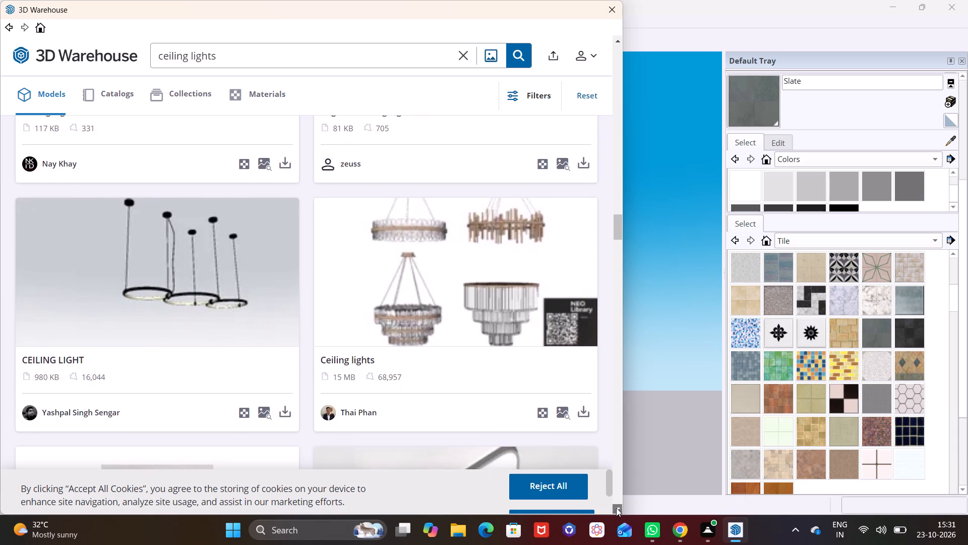
{"action": "double_click", "coordinate": [616, 508]}
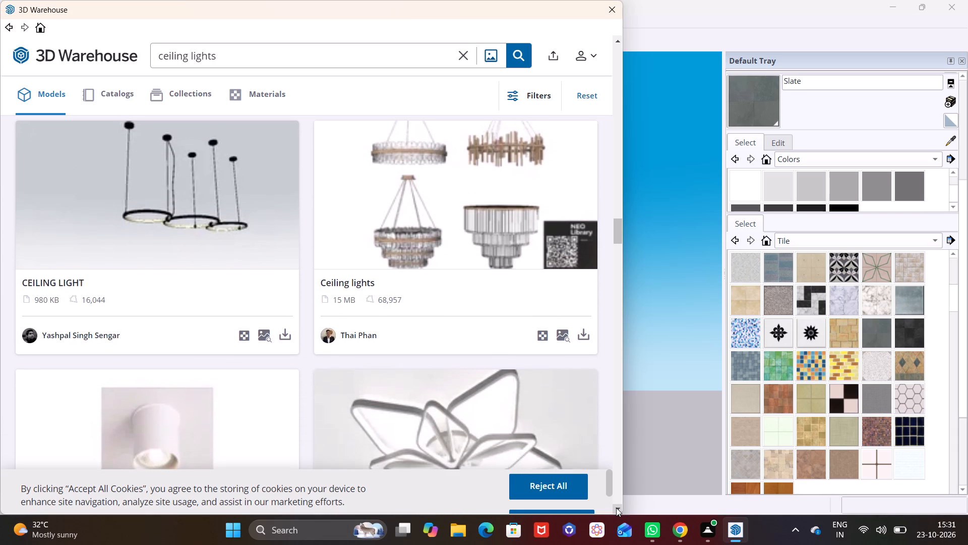
{"action": "left_click", "coordinate": [616, 508]}
{"action": "left_click", "coordinate": [616, 508]}
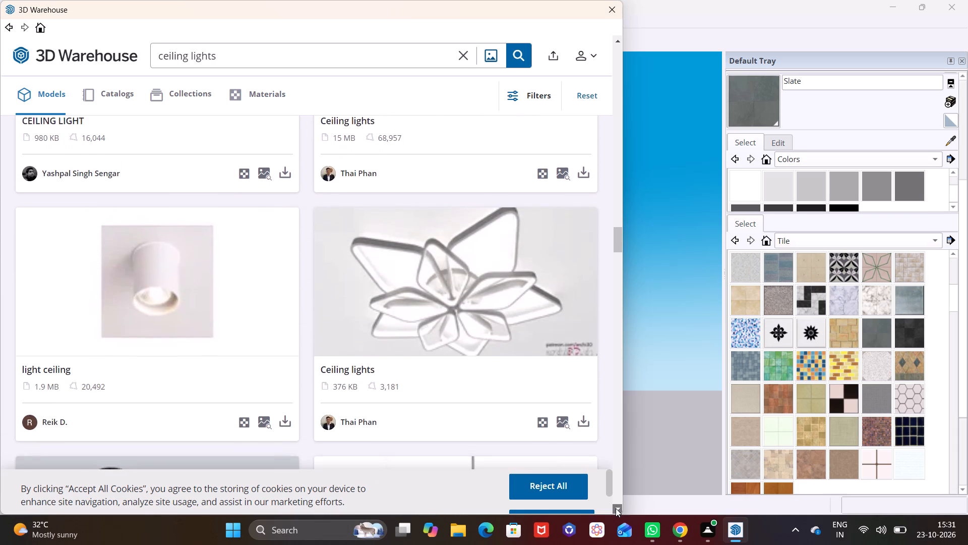
{"action": "left_click", "coordinate": [616, 508]}
{"action": "left_click", "coordinate": [616, 508]}
{"action": "left_click_drag", "start_coordinate": [616, 508], "coordinate": [599, 507]}
{"action": "left_click", "coordinate": [588, 493]}
{"action": "double_click", "coordinate": [588, 497]}
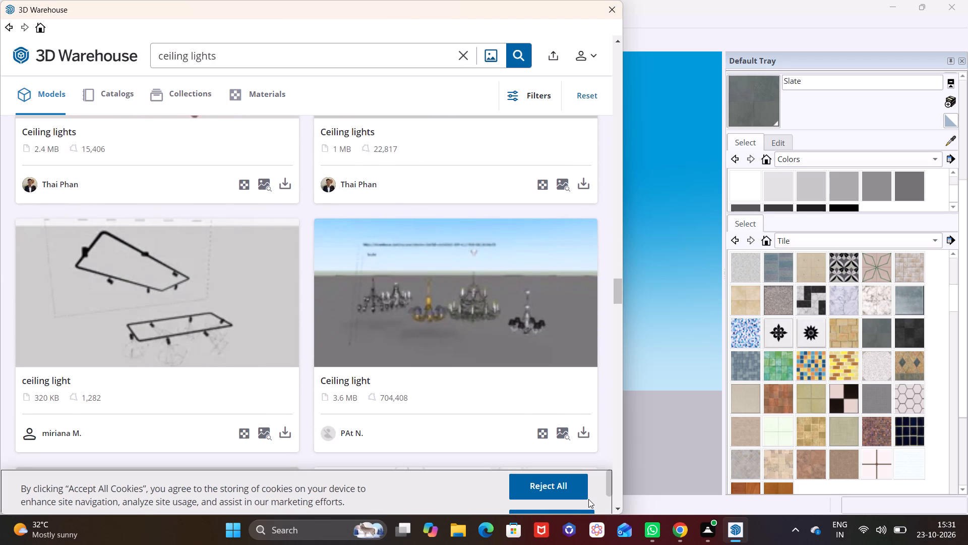
{"action": "double_click", "coordinate": [588, 499]}
{"action": "left_click", "coordinate": [618, 505]}
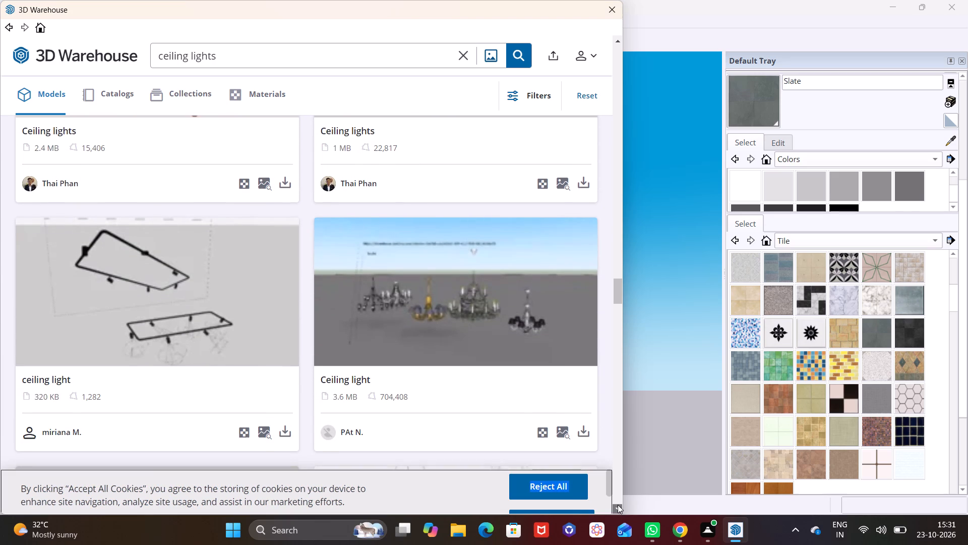
{"action": "left_click", "coordinate": [618, 505]}
{"action": "left_click", "coordinate": [618, 505]}
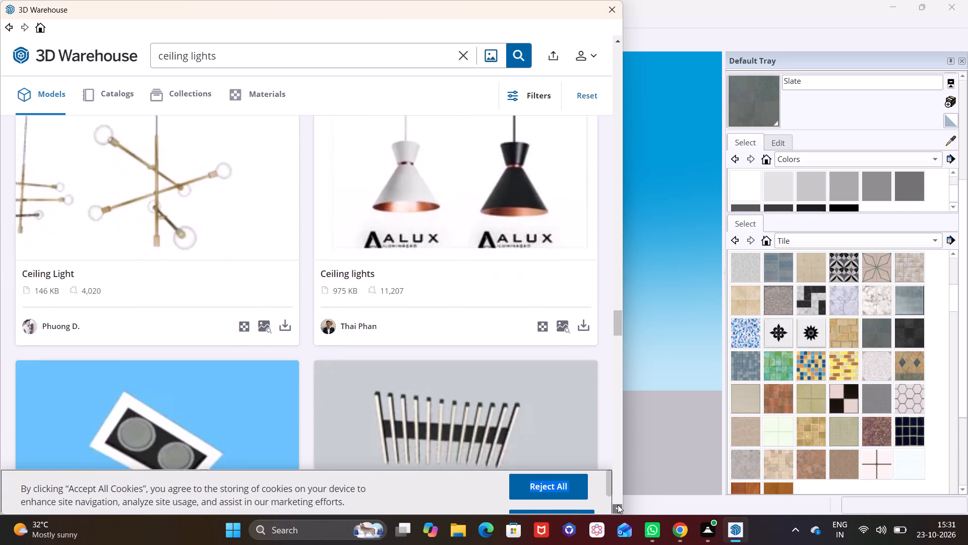
{"action": "left_click", "coordinate": [618, 505]}
{"action": "left_click", "coordinate": [618, 505]}
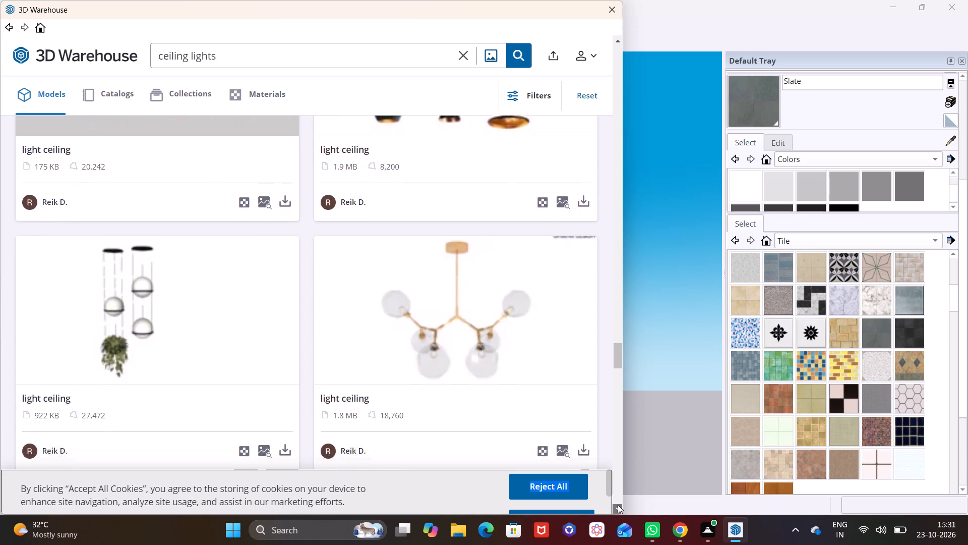
{"action": "left_click", "coordinate": [618, 505]}
{"action": "left_click", "coordinate": [618, 505]}
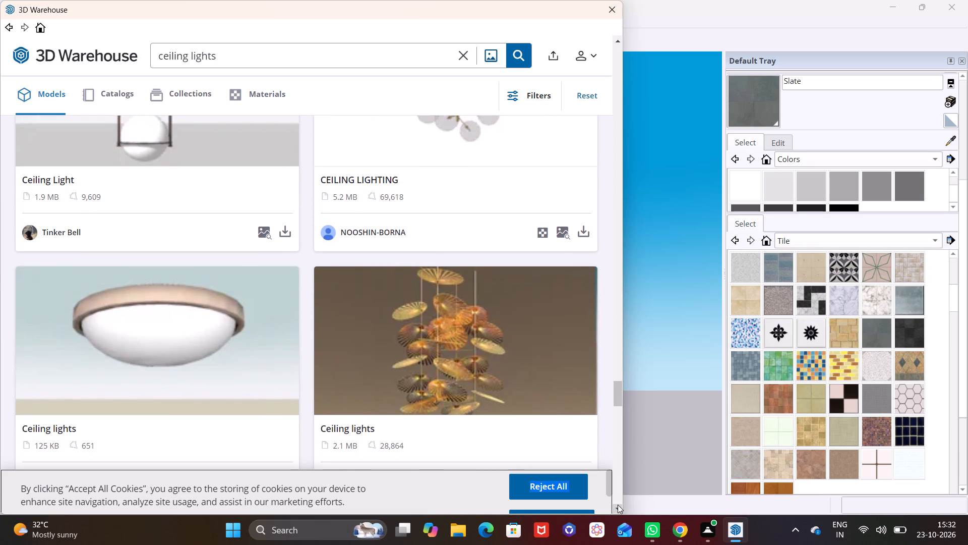
Load the 125 KB domed "Ceiling lights" model into the SketchUp model and place it on the ground beside the house.
{"action": "scroll", "coordinate": [261, 402], "scroll_direction": "down", "scroll_amount": 2}
{"action": "left_click", "coordinate": [287, 350]}
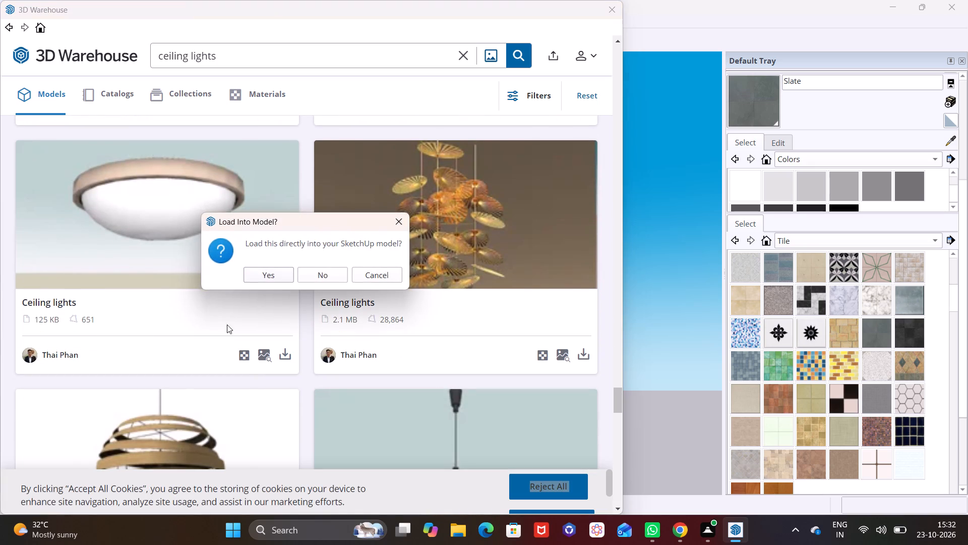
{"action": "left_click", "coordinate": [260, 278]}
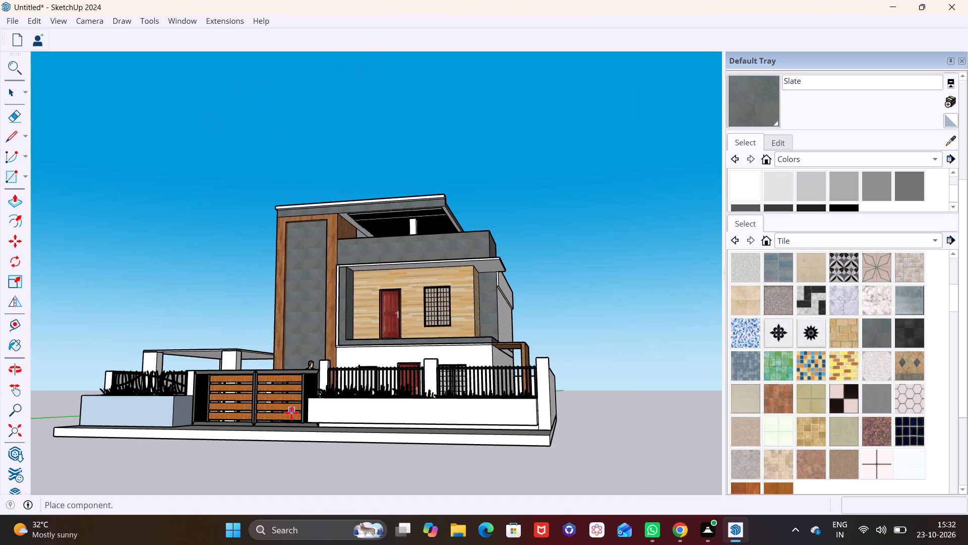
{"action": "scroll", "coordinate": [241, 402], "scroll_direction": "down", "scroll_amount": 7}
{"action": "middle_click_drag", "start_coordinate": [481, 414], "coordinate": [482, 450]}
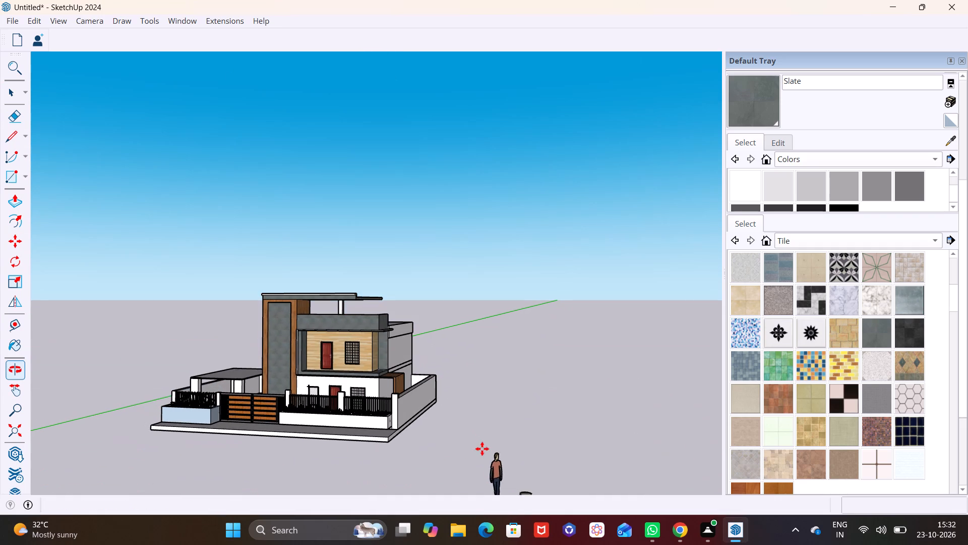
{"action": "left_click", "coordinate": [484, 431]}
Open the placed ceiling light component for editing and erase the human figure inside it.
{"action": "left_click", "coordinate": [12, 92]}
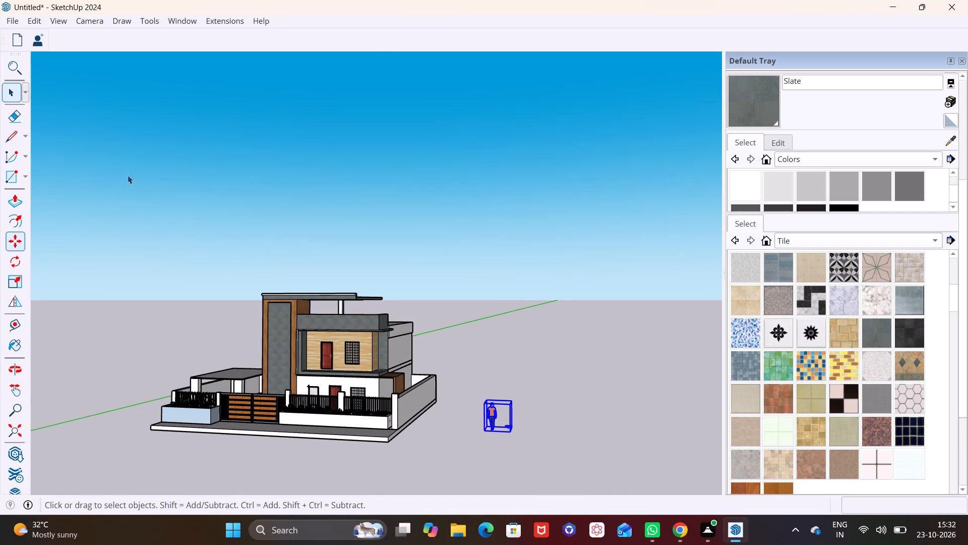
{"action": "scroll", "coordinate": [400, 345], "scroll_direction": "up", "scroll_amount": 3}
{"action": "double_click", "coordinate": [529, 452]}
{"action": "left_click", "coordinate": [553, 448]}
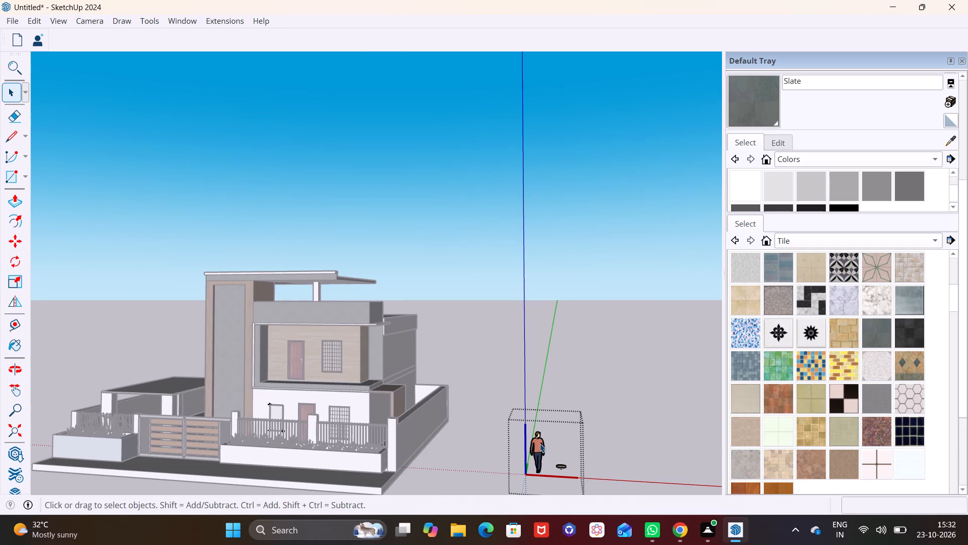
{"action": "left_click", "coordinate": [540, 444]}
{"action": "right_click", "coordinate": [540, 444]}
{"action": "left_click", "coordinate": [600, 130]}
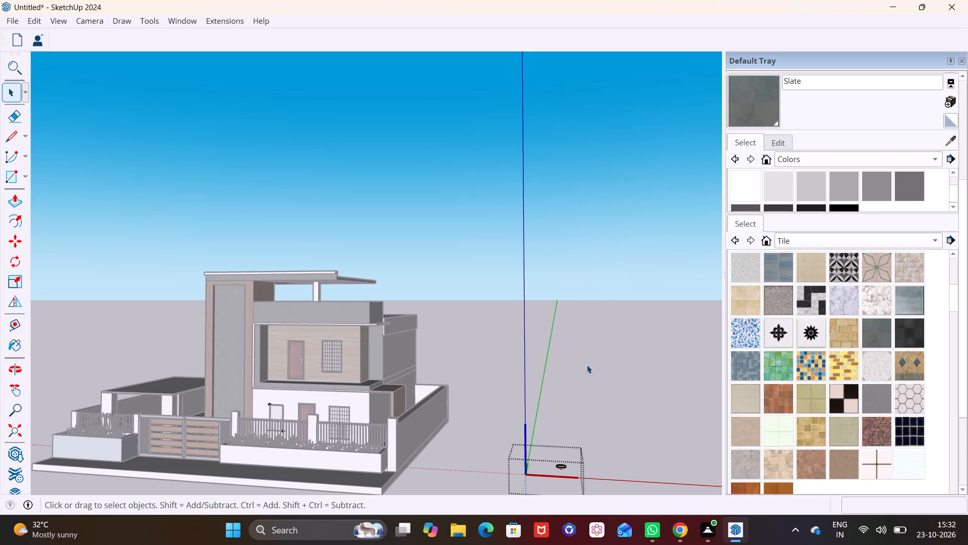
Move the round ceiling lamp about 58' 8 3/4" within its component, onto the open ground in front of the house.
{"action": "left_click", "coordinate": [563, 467]}
{"action": "right_click", "coordinate": [563, 467]}
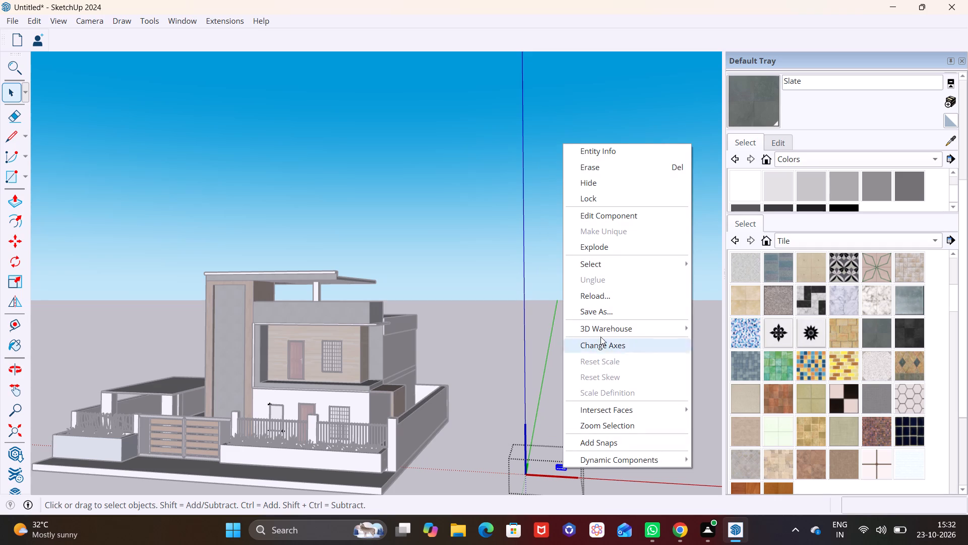
{"action": "left_click", "coordinate": [15, 243]}
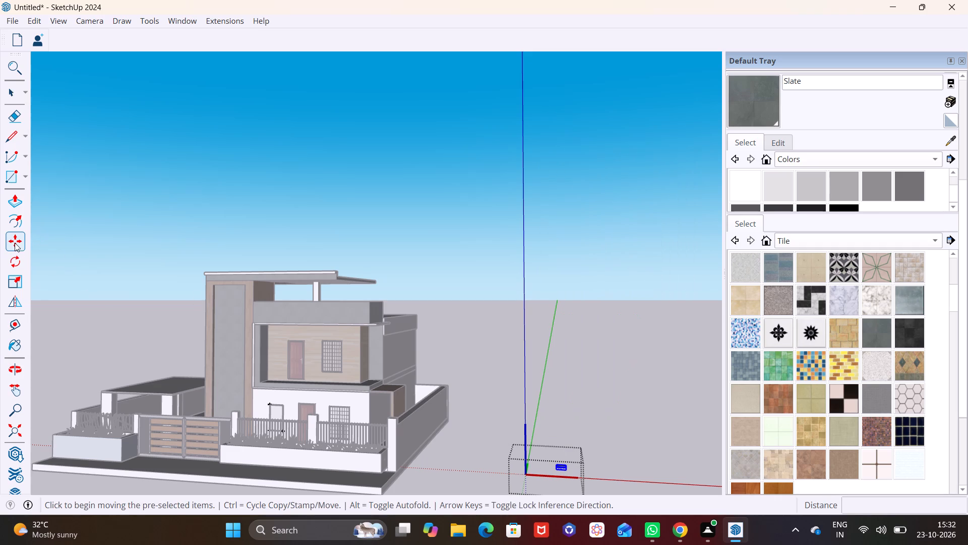
{"action": "left_click", "coordinate": [565, 470]}
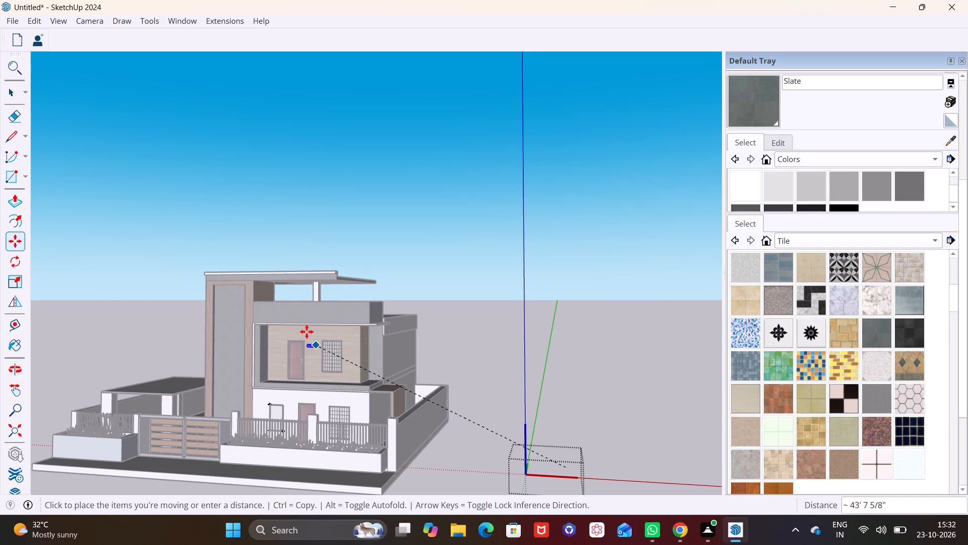
{"action": "scroll", "coordinate": [307, 330], "scroll_direction": "up", "scroll_amount": 11}
{"action": "middle_click_drag", "start_coordinate": [333, 332], "coordinate": [360, 277]}
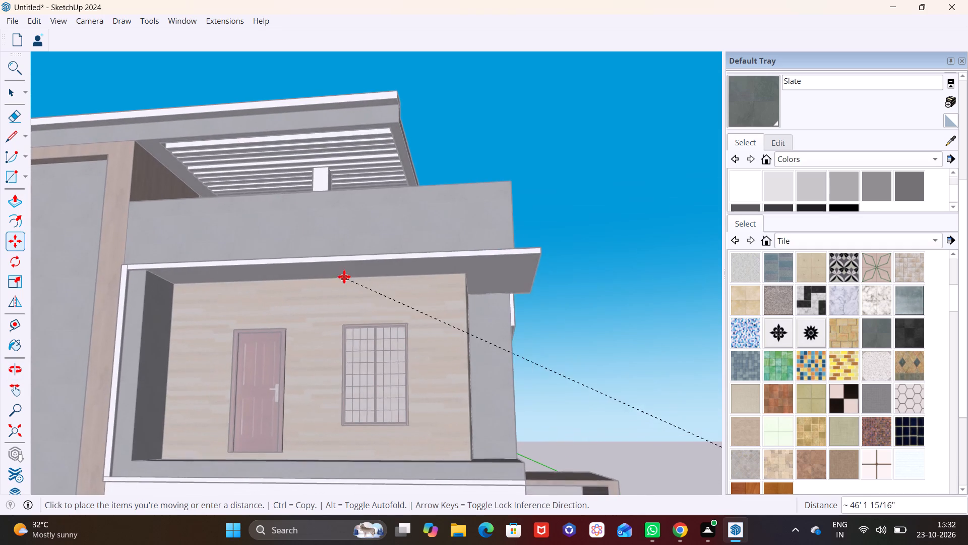
{"action": "scroll", "coordinate": [344, 277], "scroll_direction": "up", "scroll_amount": 3}
{"action": "scroll", "coordinate": [288, 282], "scroll_direction": "up", "scroll_amount": 4}
{"action": "scroll", "coordinate": [89, 339], "scroll_direction": "down", "scroll_amount": 2}
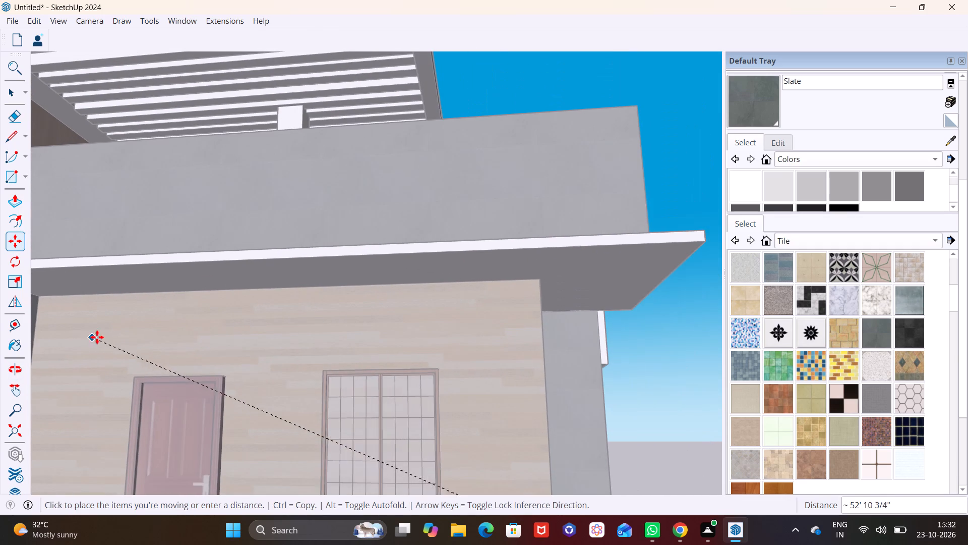
{"action": "middle_click_drag", "start_coordinate": [378, 343], "coordinate": [251, 382]}
{"action": "middle_click_drag", "start_coordinate": [203, 285], "coordinate": [394, 254]}
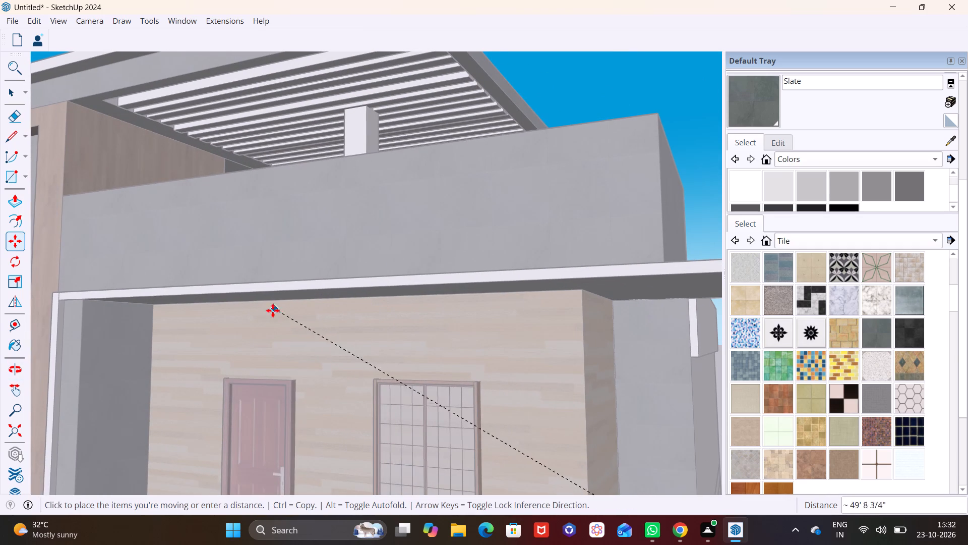
{"action": "scroll", "coordinate": [264, 370], "scroll_direction": "down", "scroll_amount": 9}
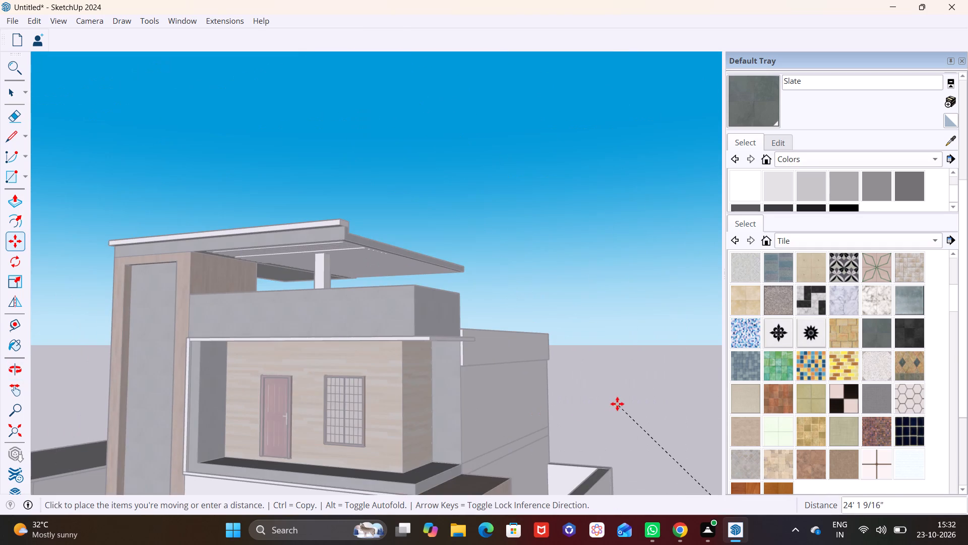
{"action": "scroll", "coordinate": [612, 400], "scroll_direction": "up", "scroll_amount": 14}
{"action": "scroll", "coordinate": [347, 361], "scroll_direction": "down", "scroll_amount": 2}
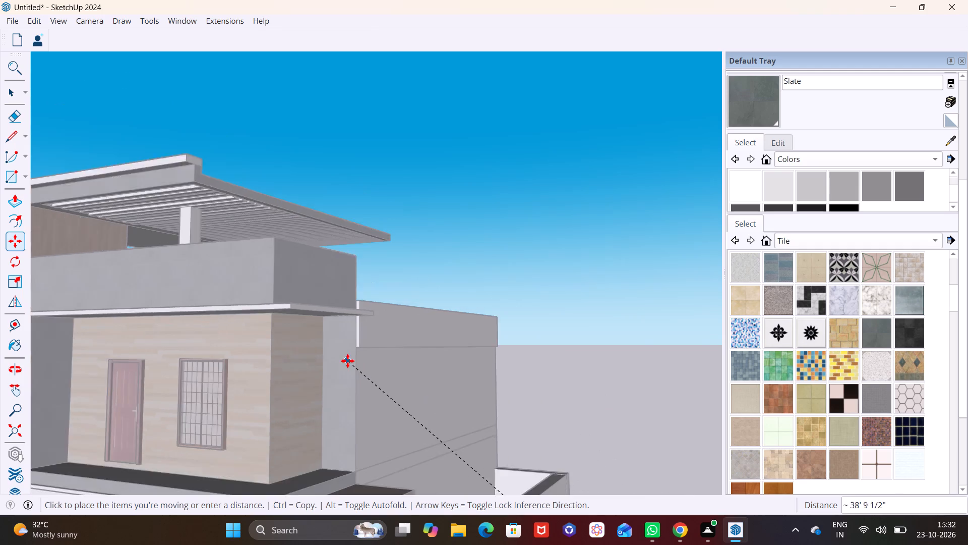
{"action": "scroll", "coordinate": [347, 361], "scroll_direction": "down", "scroll_amount": 10}
{"action": "middle_click_drag", "start_coordinate": [549, 412], "coordinate": [572, 295], "text": "shift"}
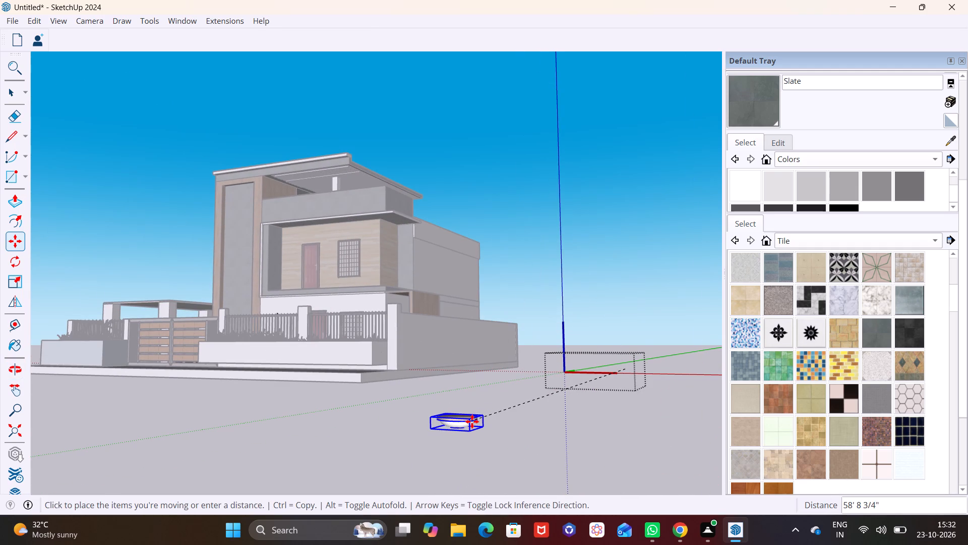
{"action": "left_click", "coordinate": [472, 421]}
Move the lamp about 80' 5" up to the upper-floor balcony, just beneath the overhanging slab above the door and window.
{"action": "key", "text": "m"}
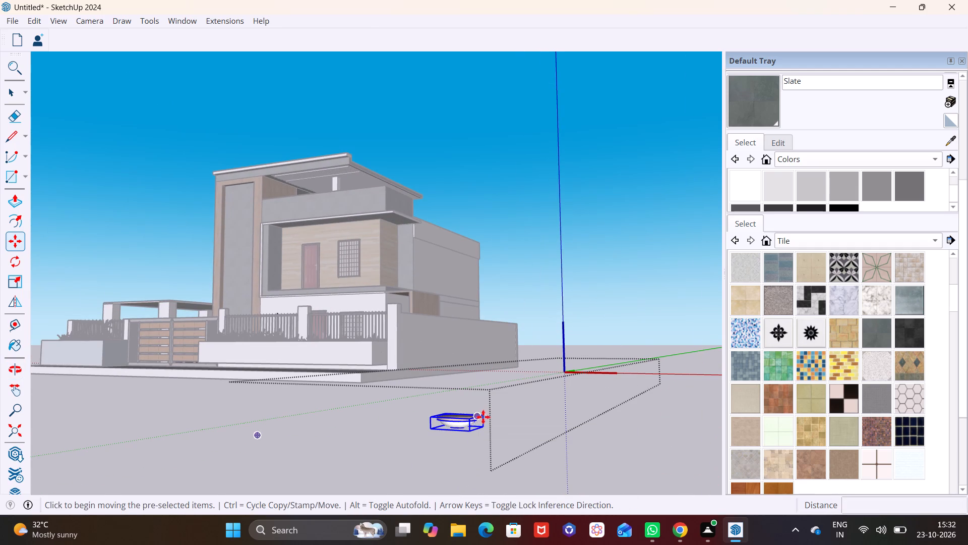
{"action": "left_click", "coordinate": [483, 415]}
{"action": "left_click", "coordinate": [341, 224]}
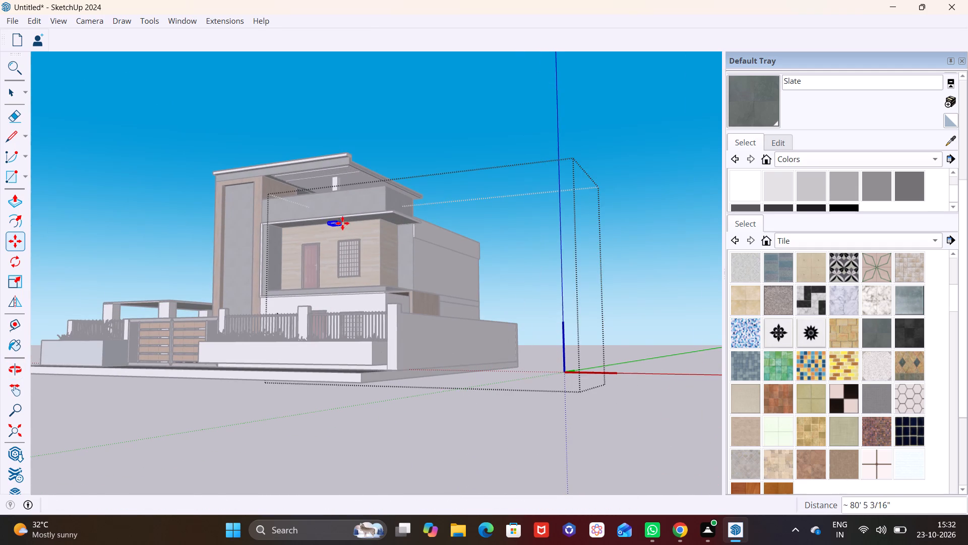
{"action": "scroll", "coordinate": [358, 234], "scroll_direction": "up", "scroll_amount": 15}
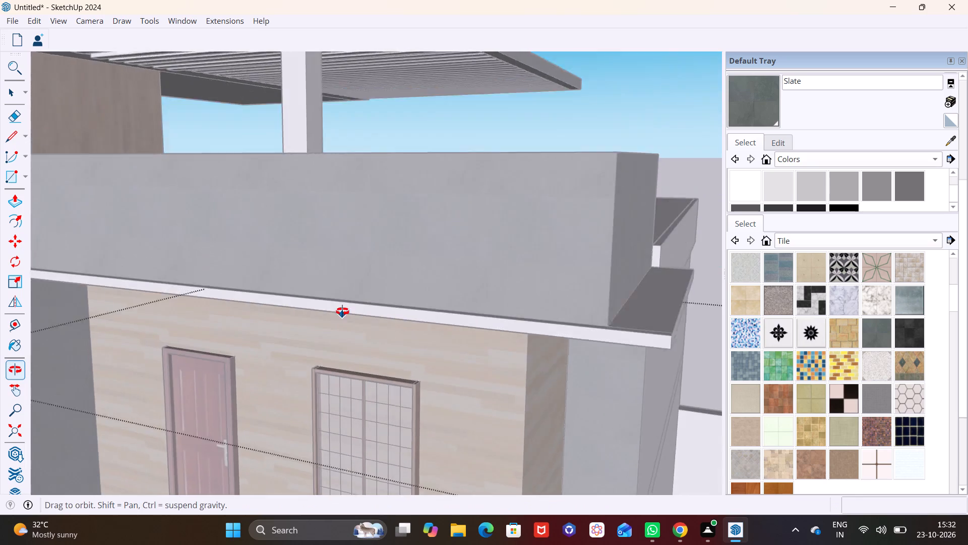
{"action": "middle_click_drag", "start_coordinate": [361, 309], "coordinate": [518, 135]}
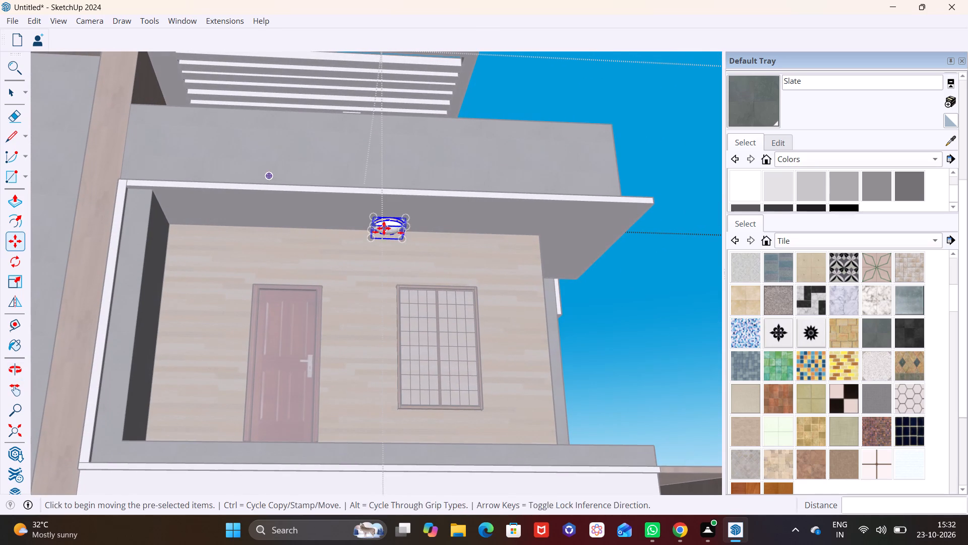
Move the ceiling lamp about 7' 1 3/4" along the underside of the balcony slab, to the end above the door.
{"action": "left_click", "coordinate": [376, 227]}
{"action": "left_click", "coordinate": [212, 221]}
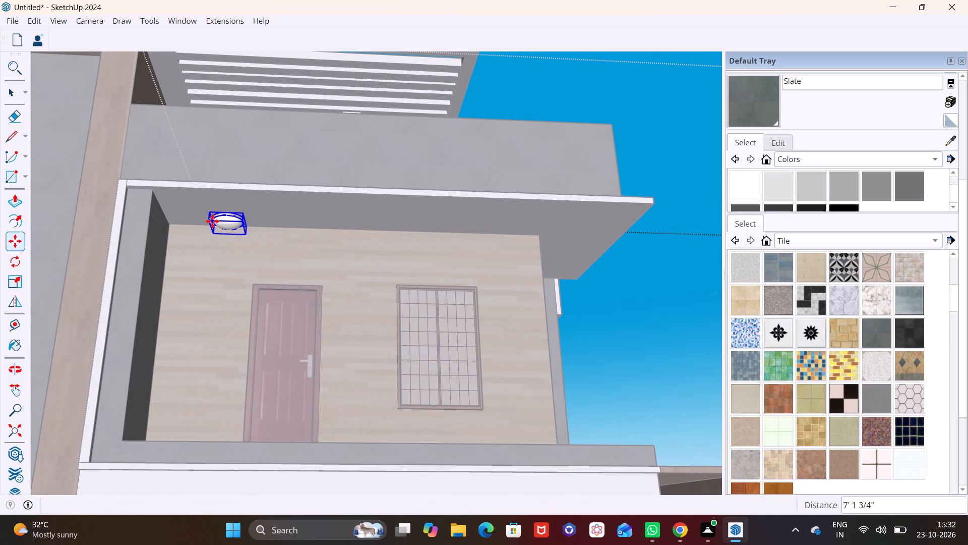
Copy the lamp about 12' 7" along the slab's underside to the far corner past the window.
{"action": "key", "text": "m"}
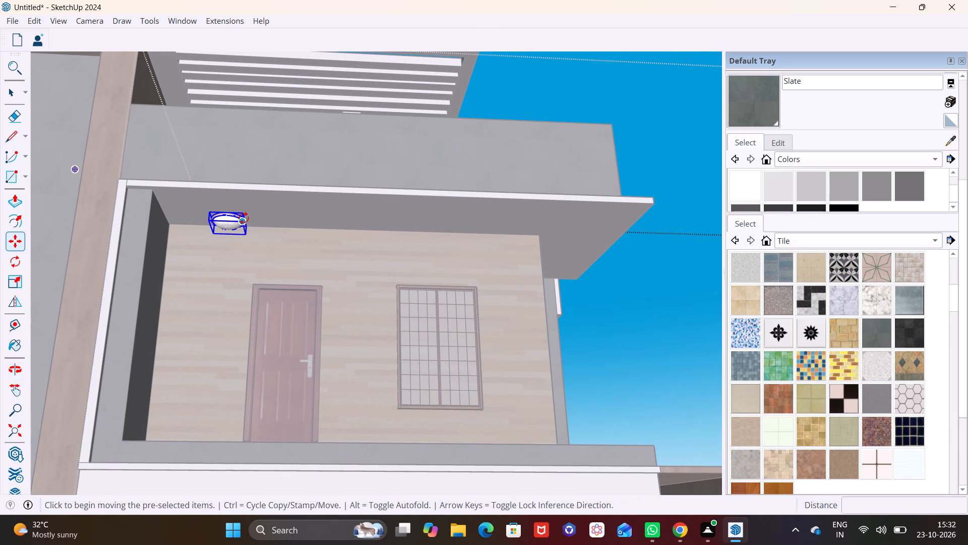
{"action": "left_click", "coordinate": [244, 218]}
{"action": "key", "text": "space"}
{"action": "left_click", "coordinate": [240, 220]}
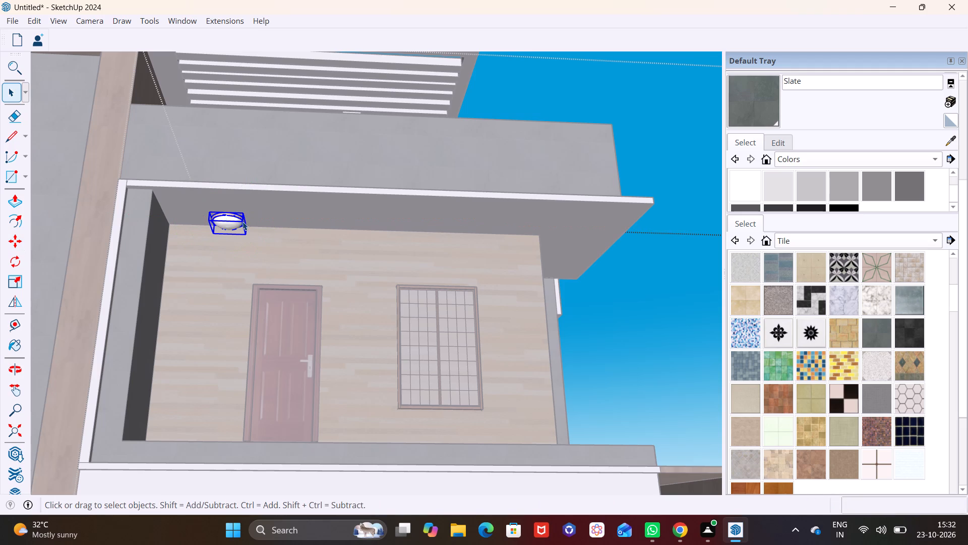
{"action": "key", "text": "m"}
{"action": "left_click", "coordinate": [245, 222]}
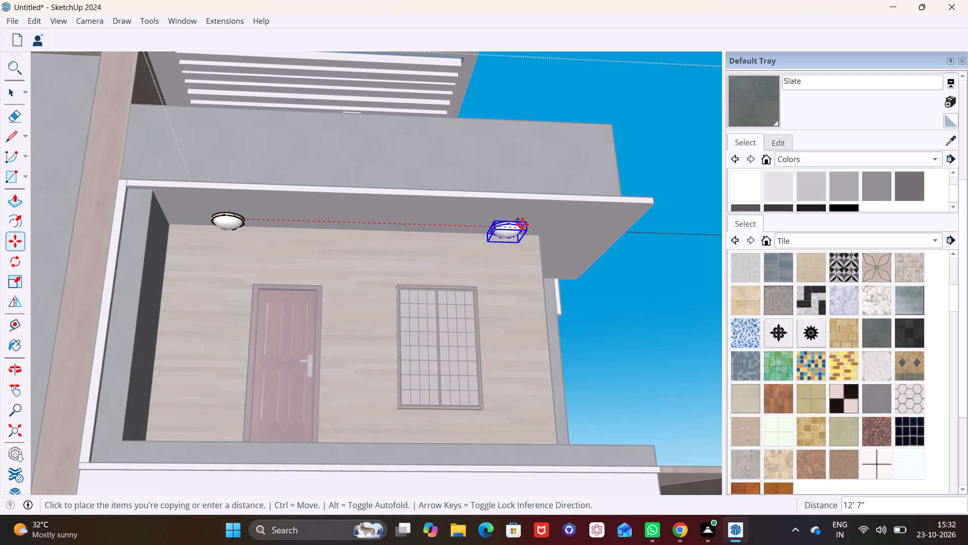
{"action": "left_click", "coordinate": [522, 224]}
Shift the copied lamp near the window-side corner about 9" toward the slab's front edge.
{"action": "middle_click_drag", "start_coordinate": [562, 245], "coordinate": [317, 281]}
{"action": "scroll", "coordinate": [323, 247], "scroll_direction": "up", "scroll_amount": 2}
{"action": "middle_click_drag", "start_coordinate": [340, 238], "coordinate": [249, 245]}
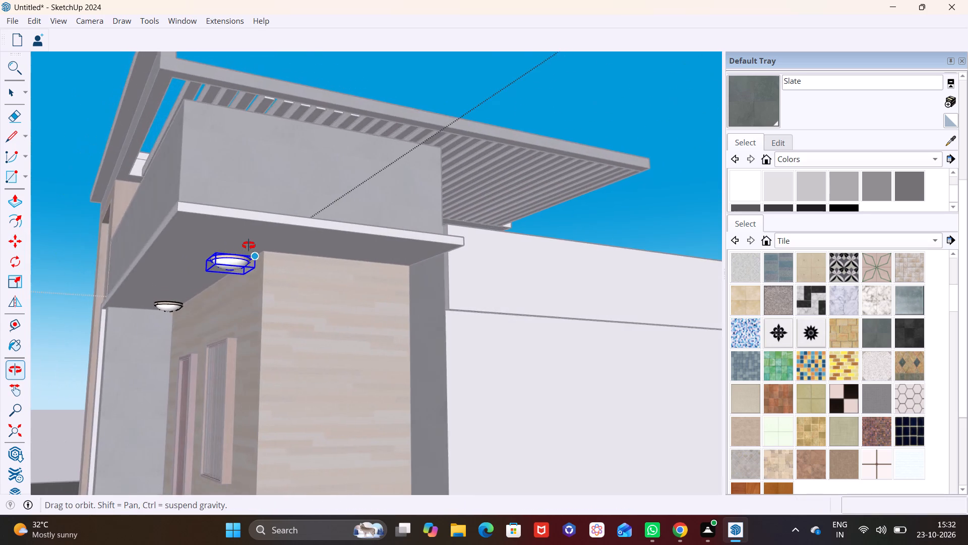
{"action": "middle_click_drag", "start_coordinate": [249, 245], "coordinate": [218, 250]}
{"action": "left_click", "coordinate": [196, 274]}
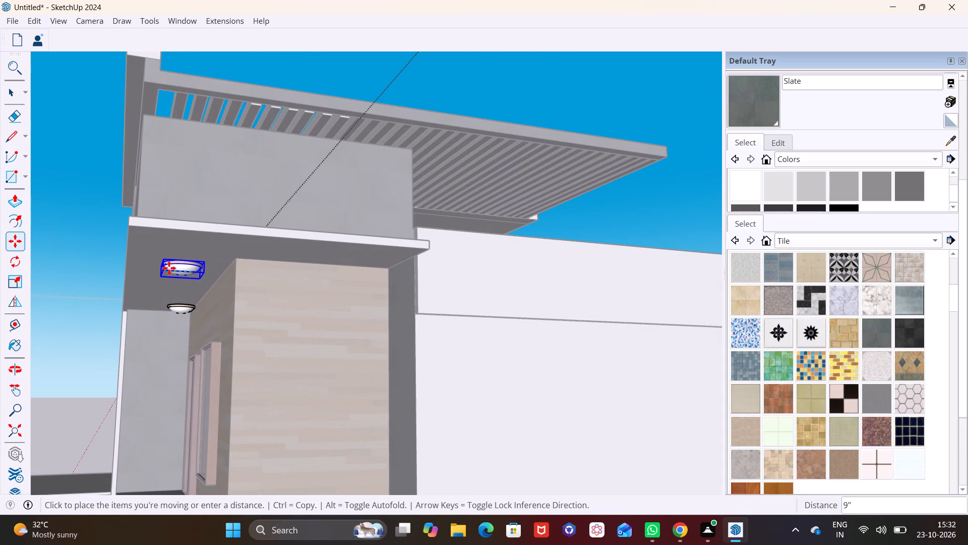
{"action": "left_click", "coordinate": [165, 267]}
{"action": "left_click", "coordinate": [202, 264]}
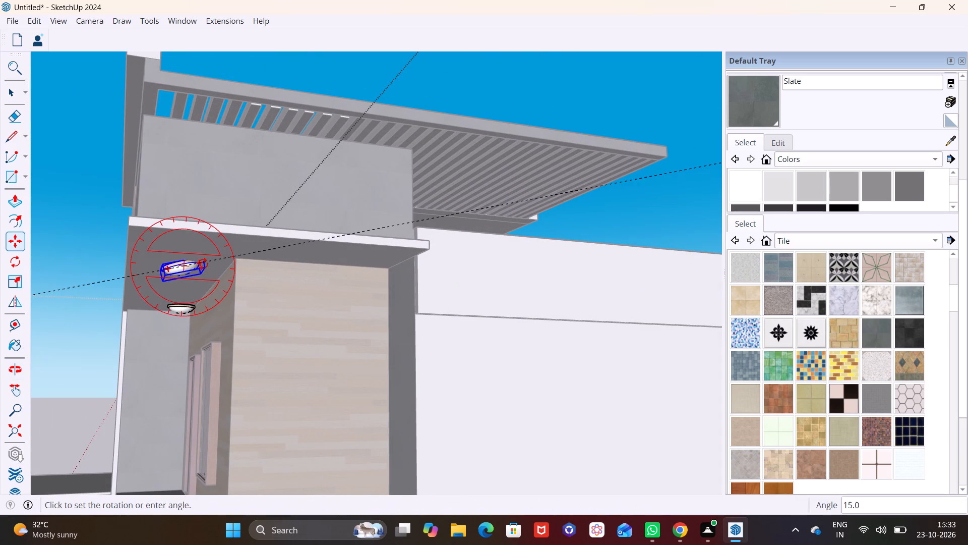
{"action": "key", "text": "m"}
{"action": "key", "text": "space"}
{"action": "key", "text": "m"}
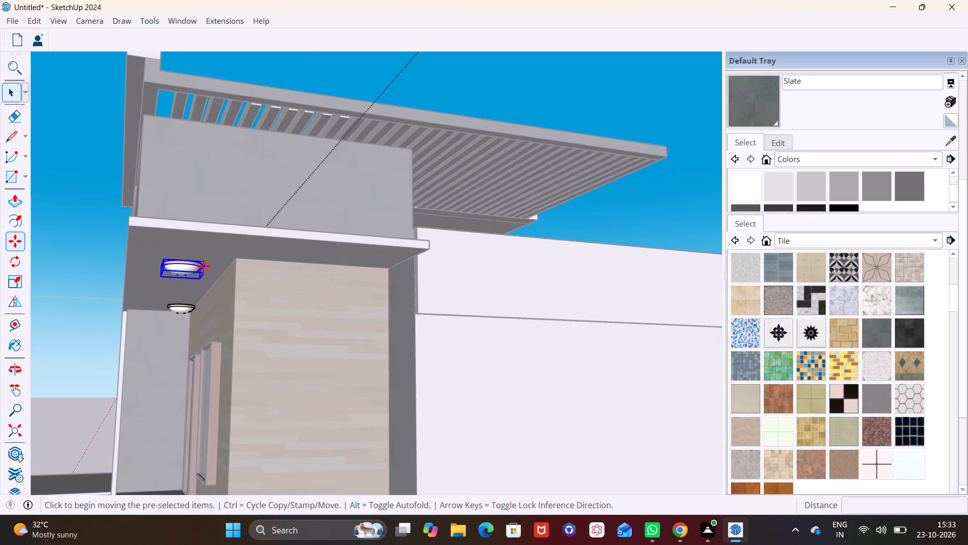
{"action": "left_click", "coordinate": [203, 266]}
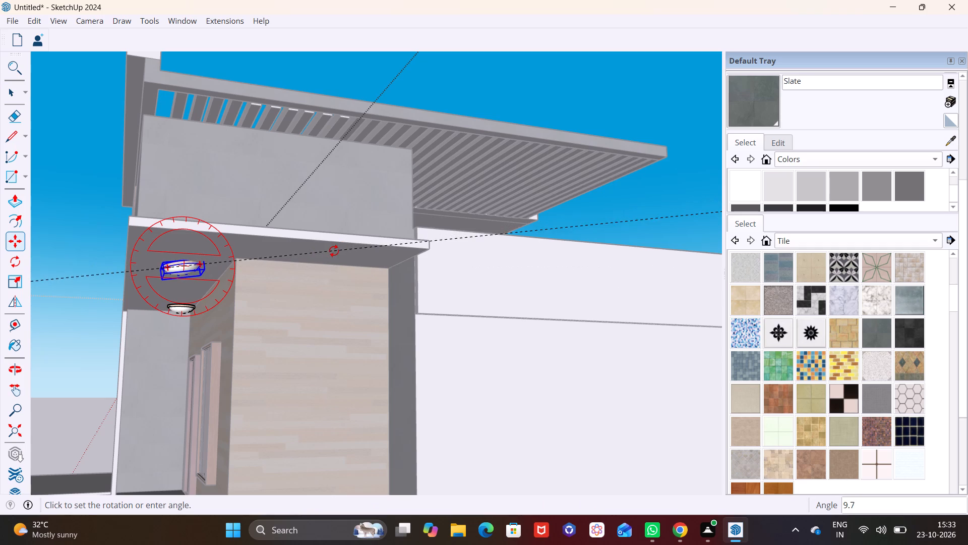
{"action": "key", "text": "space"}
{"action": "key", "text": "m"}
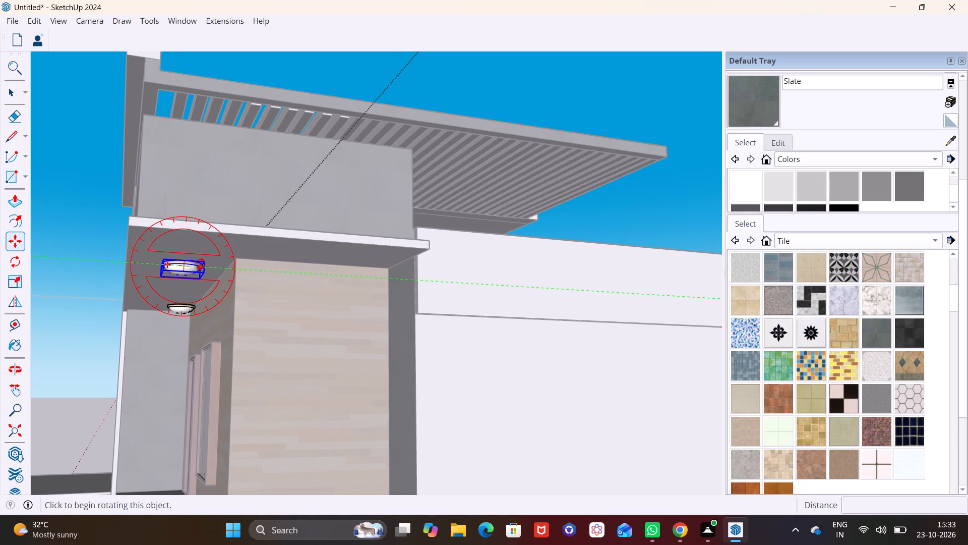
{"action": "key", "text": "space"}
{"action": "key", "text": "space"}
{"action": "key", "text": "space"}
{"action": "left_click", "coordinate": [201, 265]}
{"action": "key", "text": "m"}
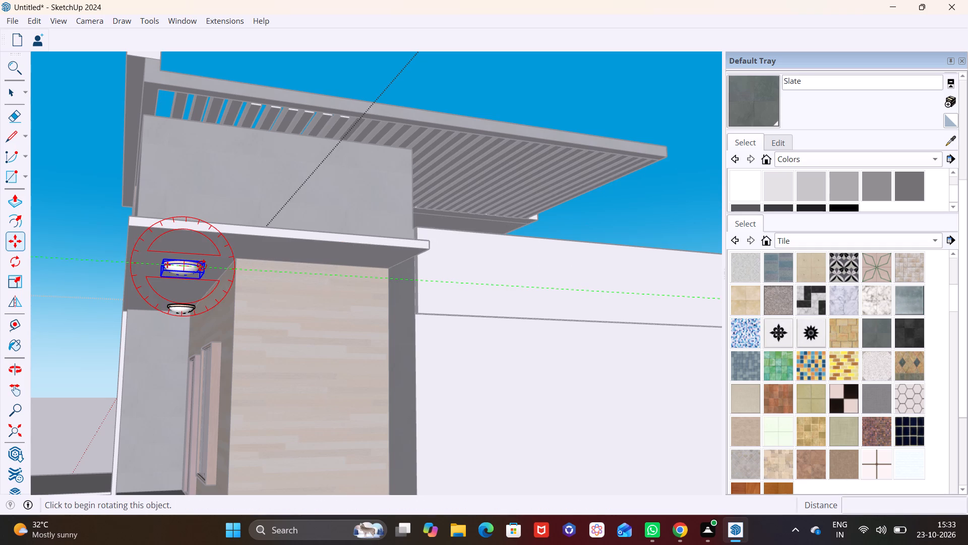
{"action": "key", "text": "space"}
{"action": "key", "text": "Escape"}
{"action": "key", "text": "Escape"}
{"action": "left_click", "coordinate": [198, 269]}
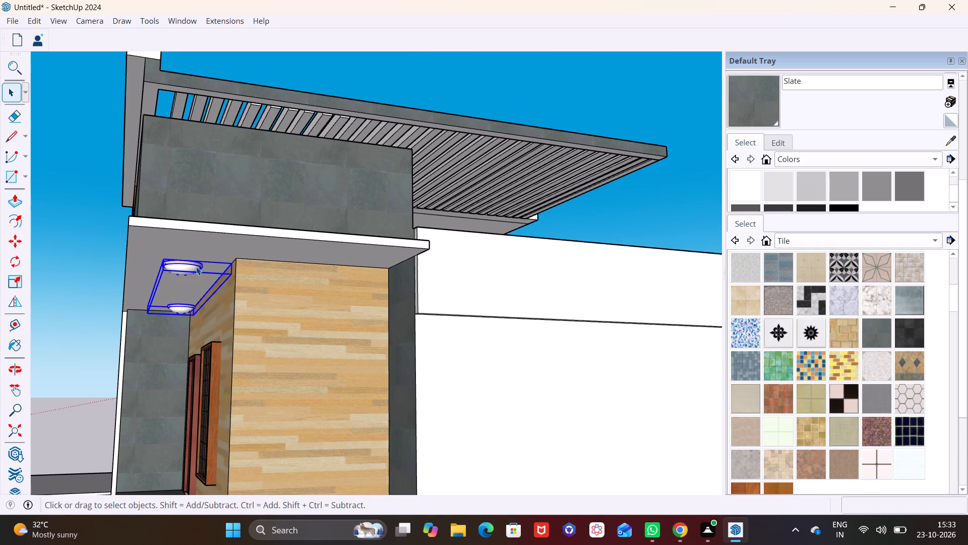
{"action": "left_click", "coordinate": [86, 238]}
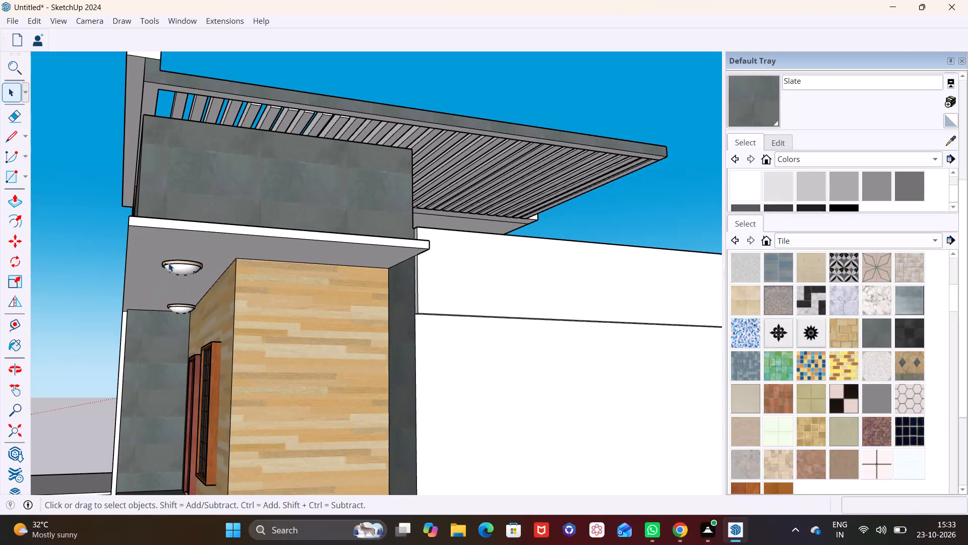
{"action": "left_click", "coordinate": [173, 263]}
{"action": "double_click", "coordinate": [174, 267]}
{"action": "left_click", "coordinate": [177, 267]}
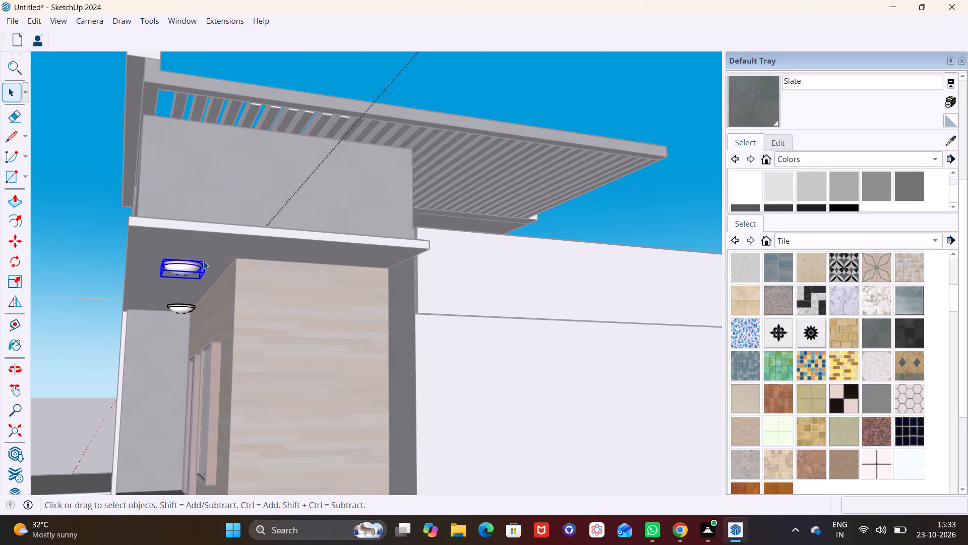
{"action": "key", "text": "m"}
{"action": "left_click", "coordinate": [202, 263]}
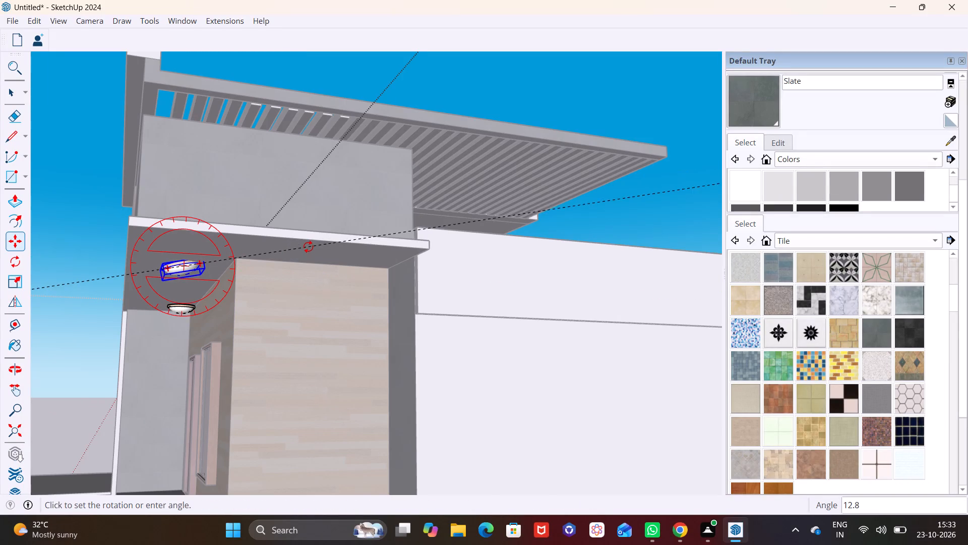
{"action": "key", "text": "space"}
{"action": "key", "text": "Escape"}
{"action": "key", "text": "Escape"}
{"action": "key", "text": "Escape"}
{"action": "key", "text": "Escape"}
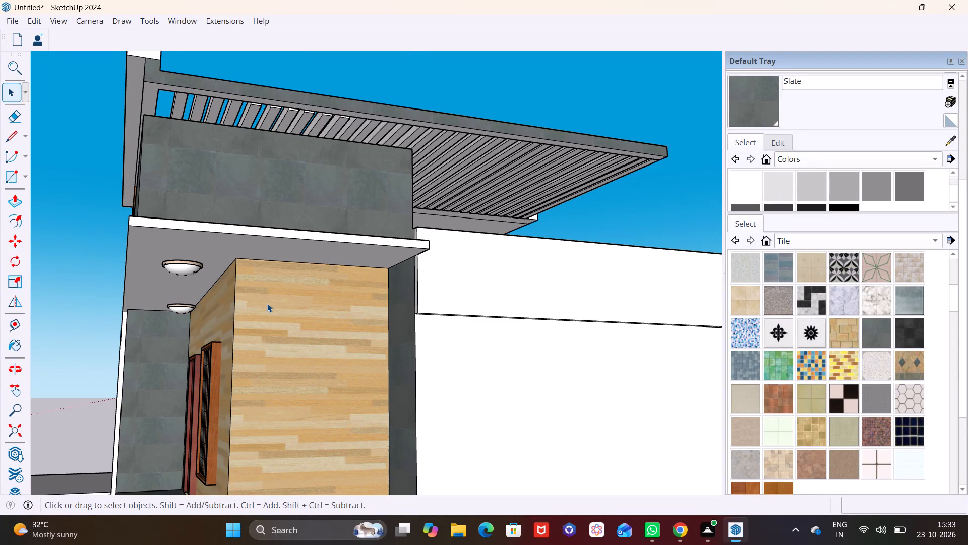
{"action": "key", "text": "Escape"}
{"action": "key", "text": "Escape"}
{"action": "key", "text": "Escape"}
Inside the ceiling light component, copy the corner lamp about 7' 2" under the slab overhang beside the side wall.
{"action": "left_click", "coordinate": [168, 267]}
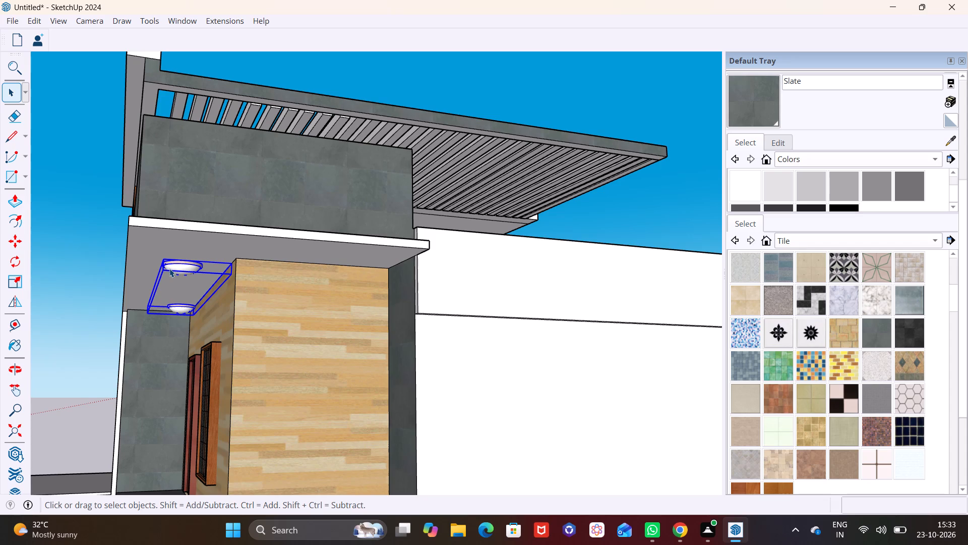
{"action": "double_click", "coordinate": [169, 268]}
{"action": "left_click", "coordinate": [180, 271]}
{"action": "key", "text": "m"}
{"action": "left_click", "coordinate": [202, 260]}
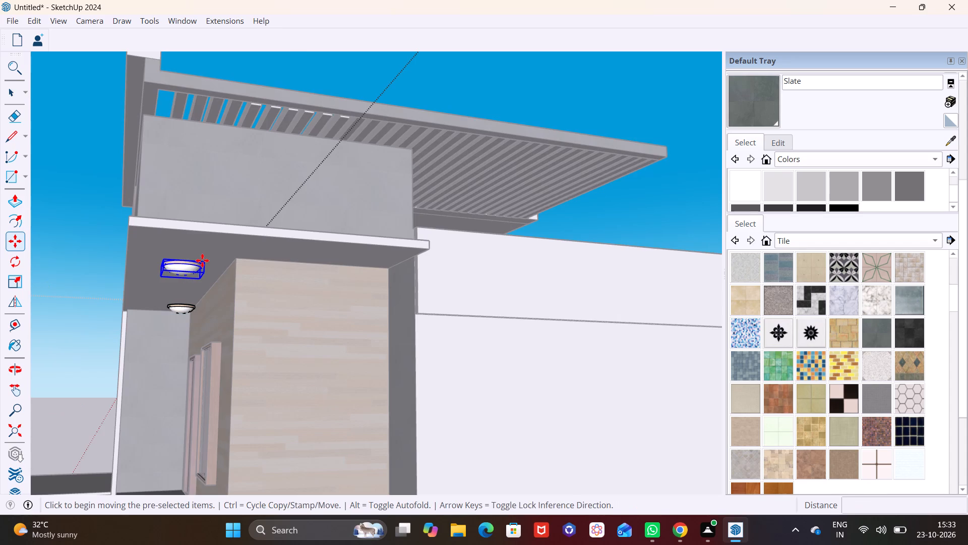
{"action": "left_click", "coordinate": [387, 253]}
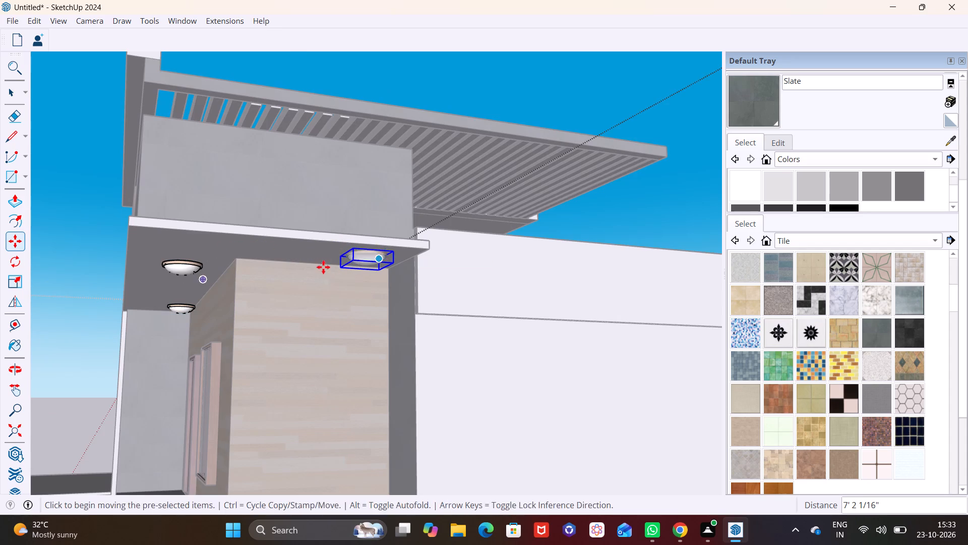
Copy the side-wall lamp about 5' 6 1/4" along the overhang, to the slab's outer front corner.
{"action": "middle_click_drag", "start_coordinate": [376, 222], "coordinate": [556, 218]}
{"action": "middle_click_drag", "start_coordinate": [456, 245], "coordinate": [426, 286]}
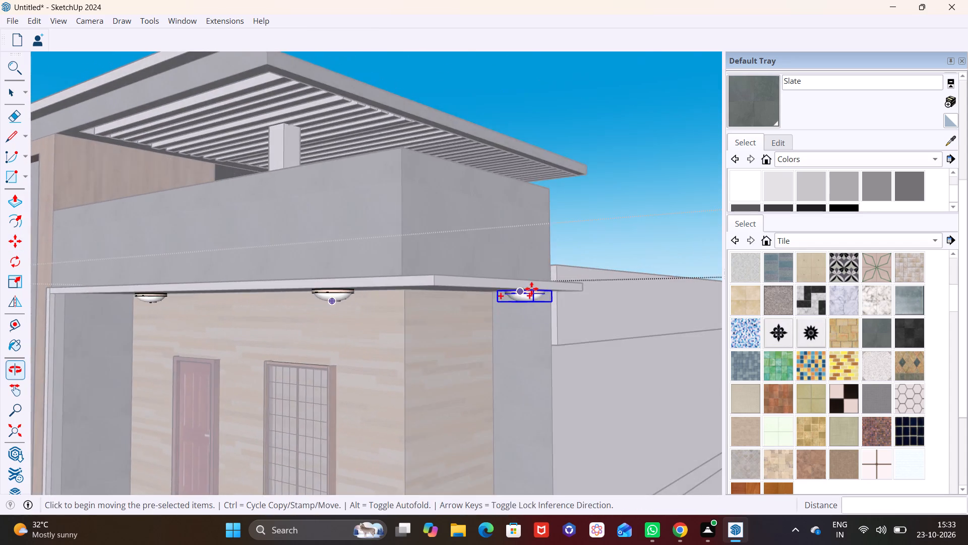
{"action": "scroll", "coordinate": [534, 288], "scroll_direction": "up", "scroll_amount": 7}
{"action": "middle_click_drag", "start_coordinate": [387, 258], "coordinate": [421, 200]}
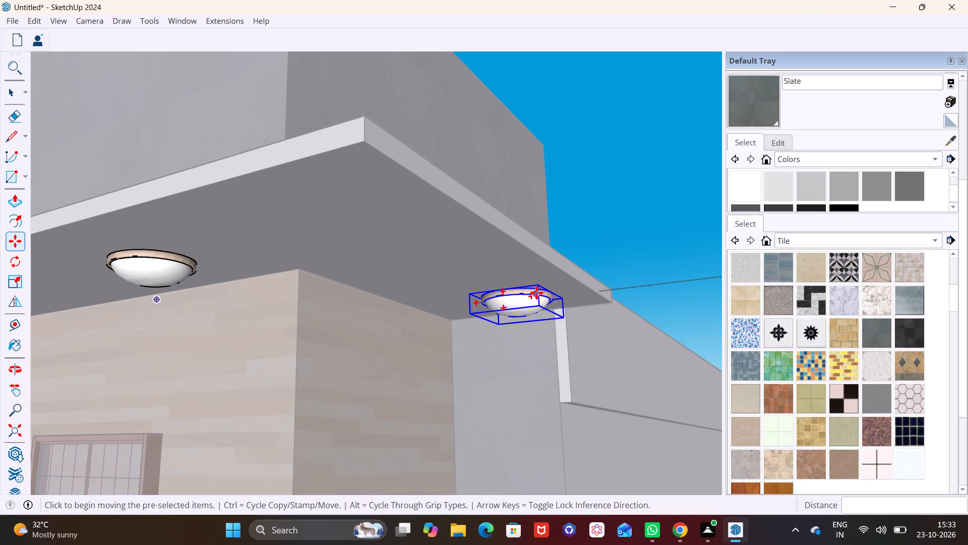
{"action": "left_click", "coordinate": [537, 288]}
{"action": "key", "text": "m"}
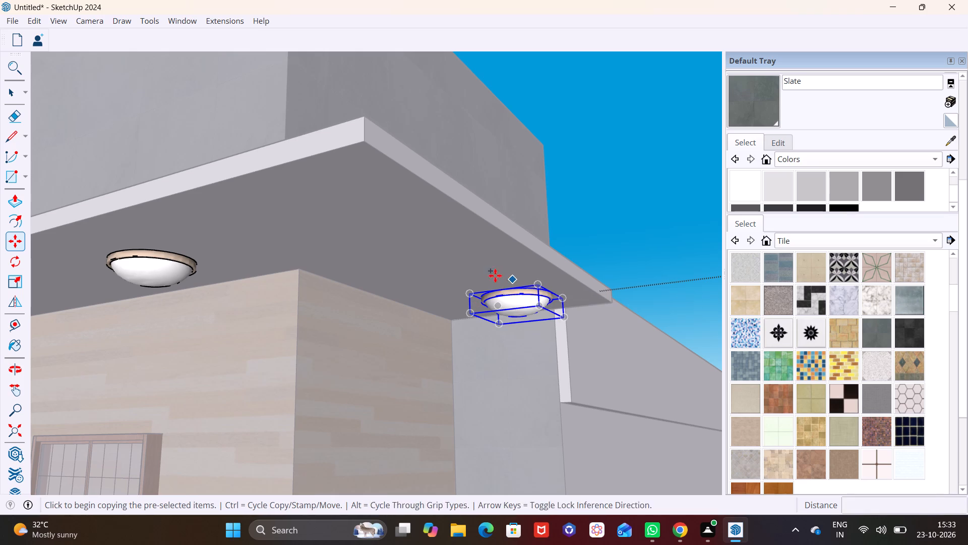
{"action": "left_click", "coordinate": [537, 286]}
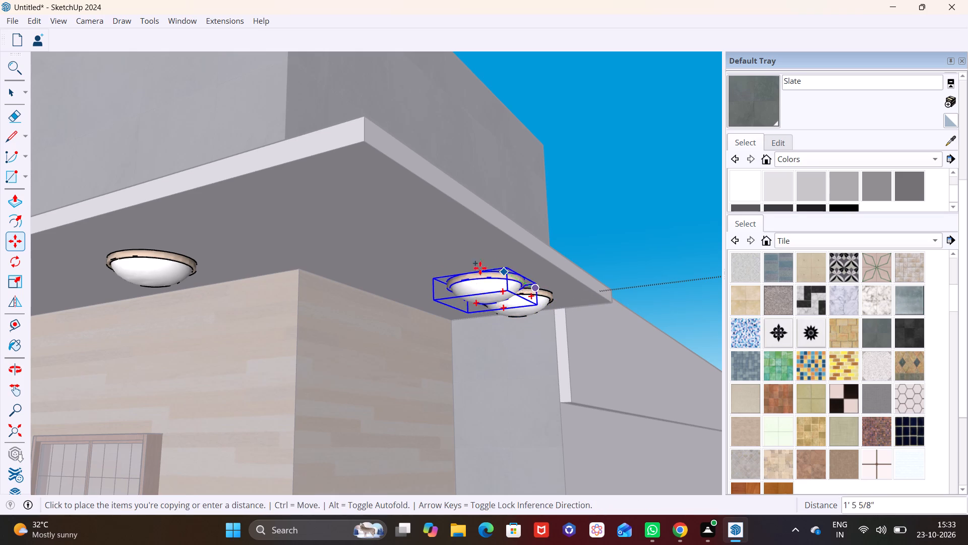
{"action": "left_click", "coordinate": [387, 207]}
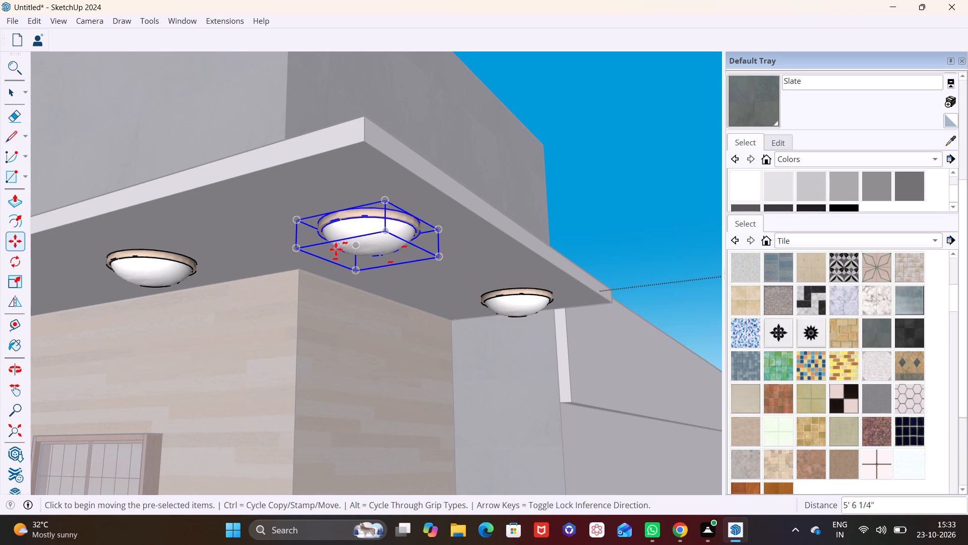
Move the front lamp near the end of the wood-clad wall along the slab, to a spot above the window.
{"action": "scroll", "coordinate": [336, 251], "scroll_direction": "down", "scroll_amount": 3}
{"action": "middle_click_drag", "start_coordinate": [353, 275], "coordinate": [573, 280]}
{"action": "scroll", "coordinate": [478, 287], "scroll_direction": "down", "scroll_amount": 6}
{"action": "key", "text": "space"}
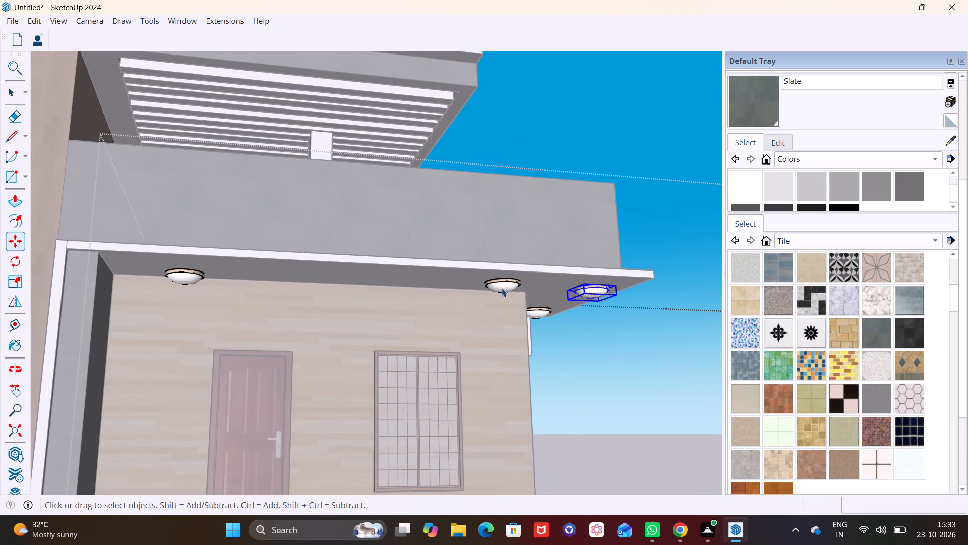
{"action": "left_click", "coordinate": [502, 288]}
{"action": "key", "text": "m"}
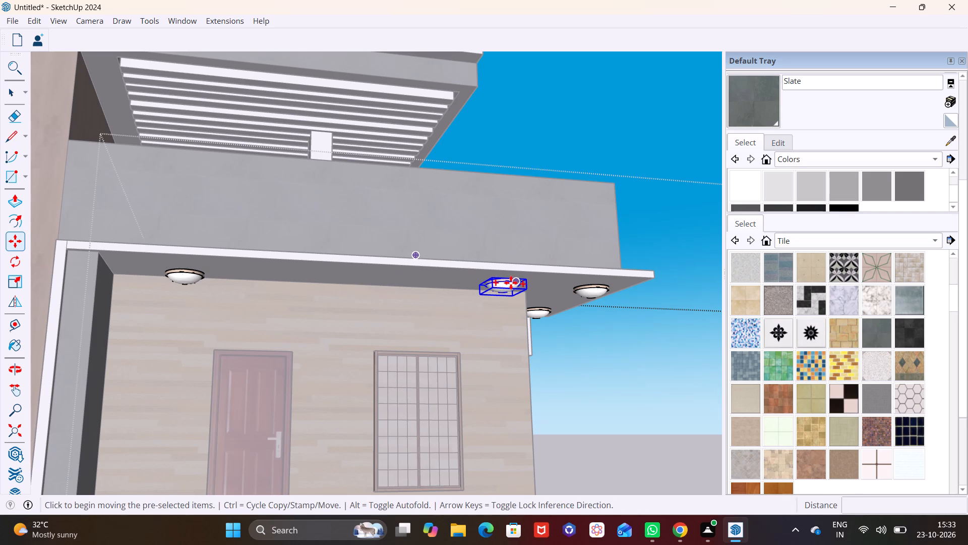
{"action": "left_click", "coordinate": [511, 283]}
{"action": "left_click", "coordinate": [396, 276]}
{"action": "key", "text": "space"}
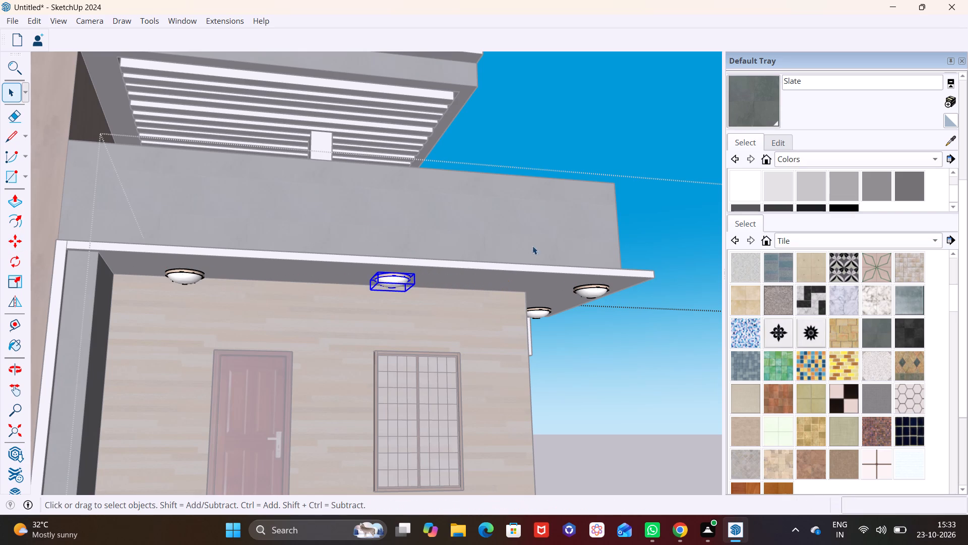
Close the ceiling light component and return to the whole house model.
{"action": "left_click", "coordinate": [671, 186]}
{"action": "scroll", "coordinate": [631, 218], "scroll_direction": "down", "scroll_amount": 4}
{"action": "middle_click_drag", "start_coordinate": [595, 303], "coordinate": [428, 394]}
{"action": "scroll", "coordinate": [442, 368], "scroll_direction": "down", "scroll_amount": 6}
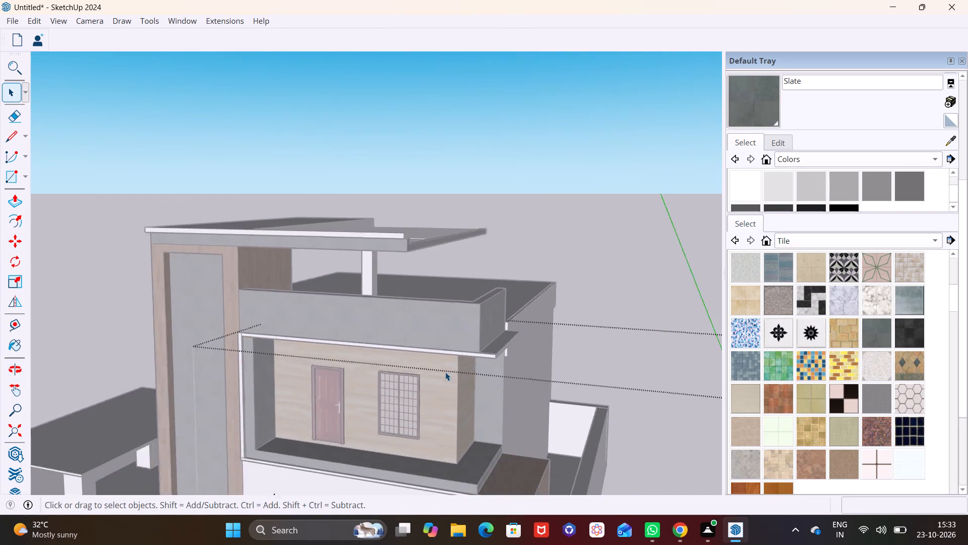
{"action": "scroll", "coordinate": [445, 372], "scroll_direction": "down", "scroll_amount": 5}
{"action": "middle_click_drag", "start_coordinate": [452, 379], "coordinate": [498, 296]}
{"action": "scroll", "coordinate": [498, 305], "scroll_direction": "down", "scroll_amount": 4}
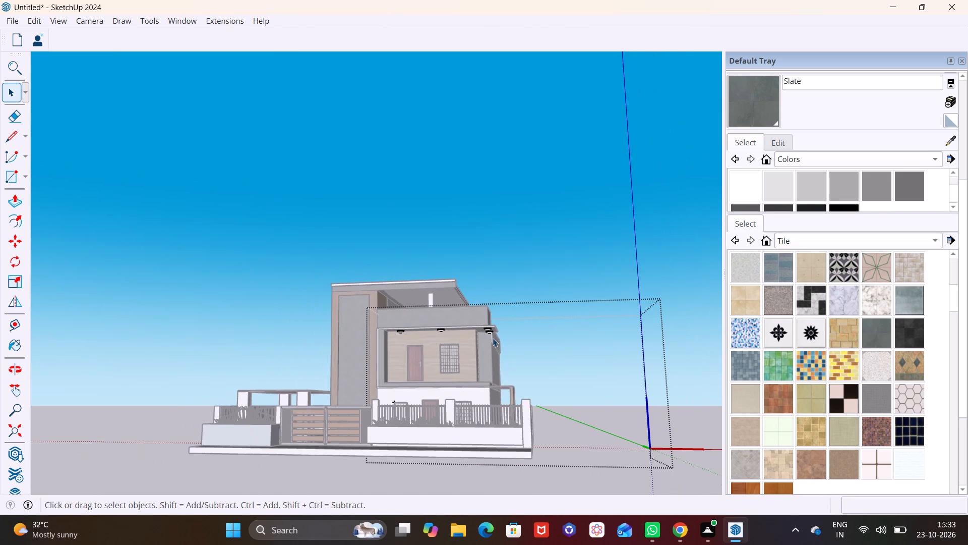
{"action": "key", "text": "space"}
{"action": "left_click", "coordinate": [575, 351]}
{"action": "left_click", "coordinate": [646, 414]}
{"action": "left_click", "coordinate": [677, 409]}
Examine the overall house exterior from the front with the balcony lamps in place.
{"action": "middle_click_drag", "start_coordinate": [534, 337], "coordinate": [518, 399]}
{"action": "scroll", "coordinate": [508, 385], "scroll_direction": "up", "scroll_amount": 1}
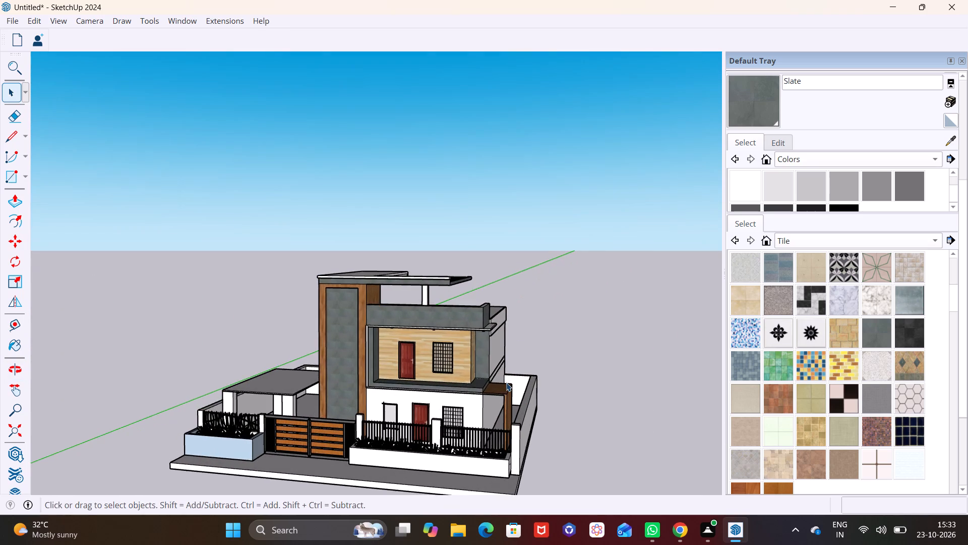
{"action": "scroll", "coordinate": [506, 383], "scroll_direction": "up", "scroll_amount": 1}
{"action": "middle_click_drag", "start_coordinate": [497, 377], "coordinate": [494, 335]}
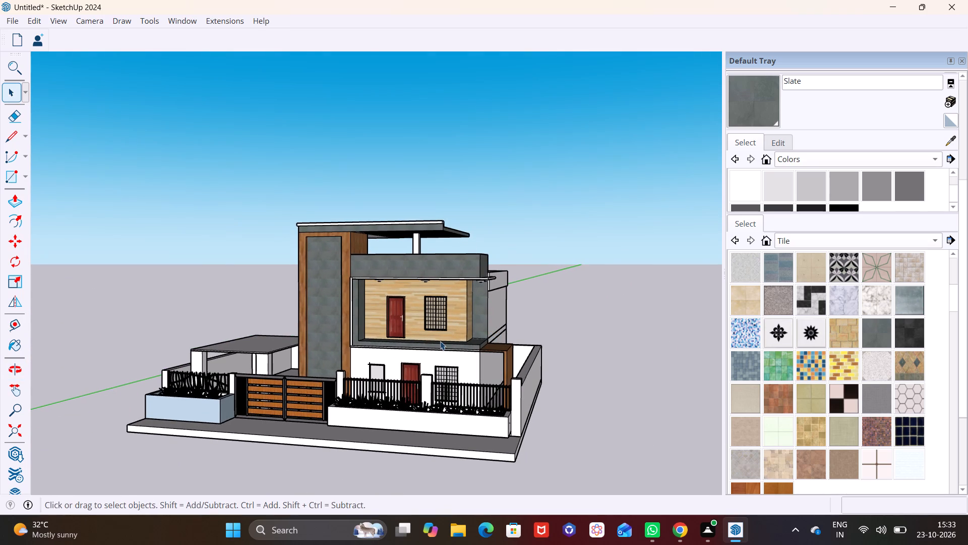
{"action": "scroll", "coordinate": [440, 341], "scroll_direction": "up", "scroll_amount": 1}
{"action": "middle_click_drag", "start_coordinate": [440, 341], "coordinate": [433, 359]}
{"action": "scroll", "coordinate": [440, 346], "scroll_direction": "down", "scroll_amount": 1}
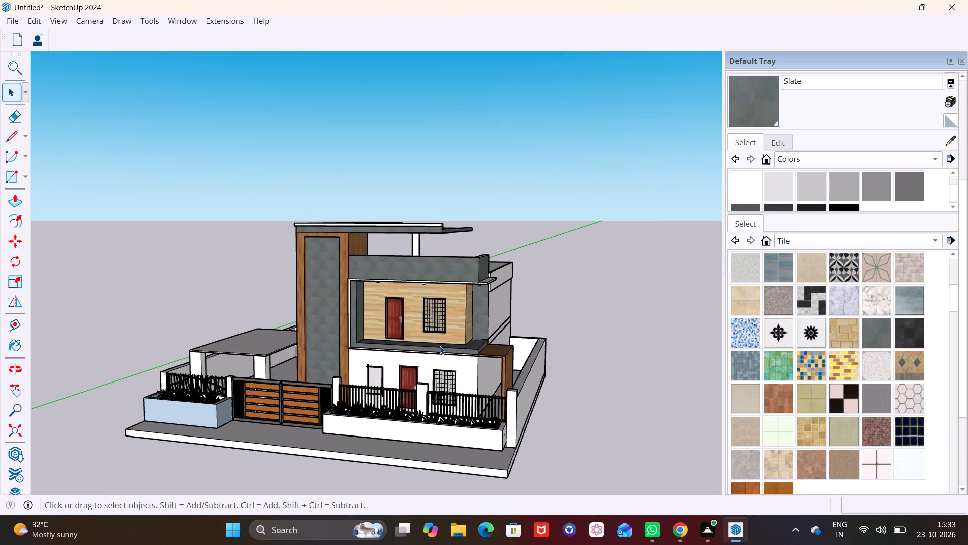
{"action": "middle_click_drag", "start_coordinate": [443, 356], "coordinate": [459, 371], "text": "shift"}
{"action": "left_click", "coordinate": [716, 528]}
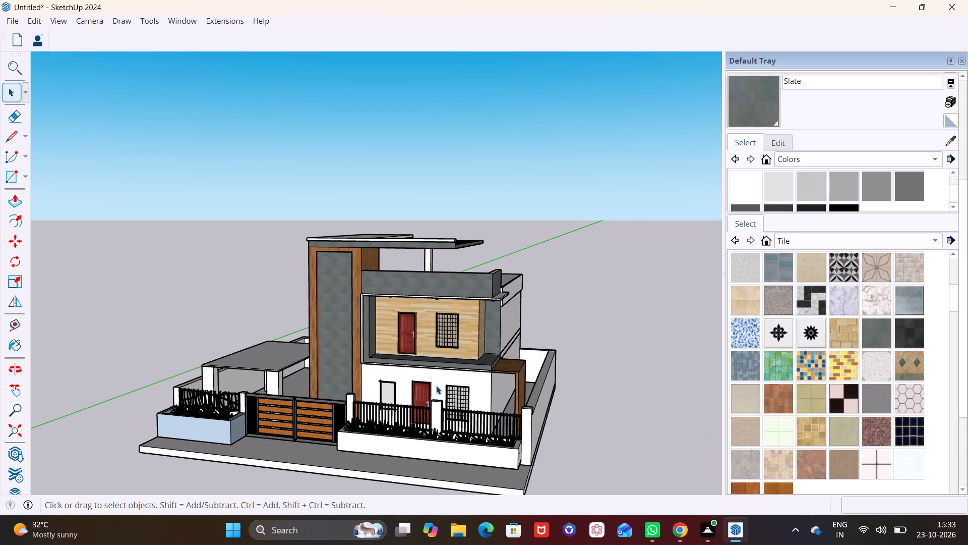